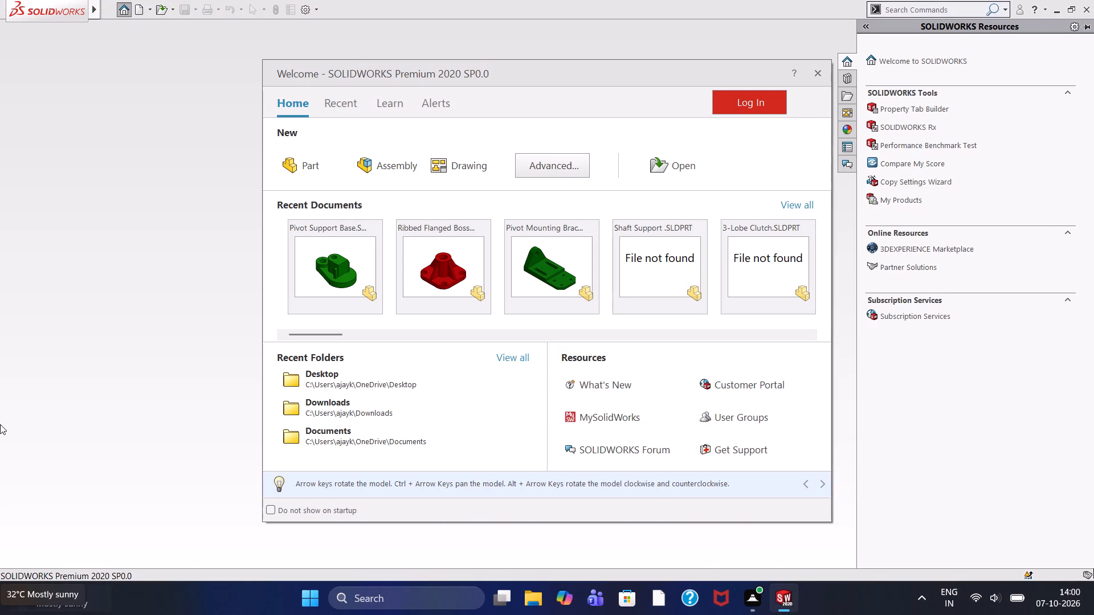
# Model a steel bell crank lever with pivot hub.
# Dismiss the welcome window and create a new part document.
pyautogui.click(819, 74)
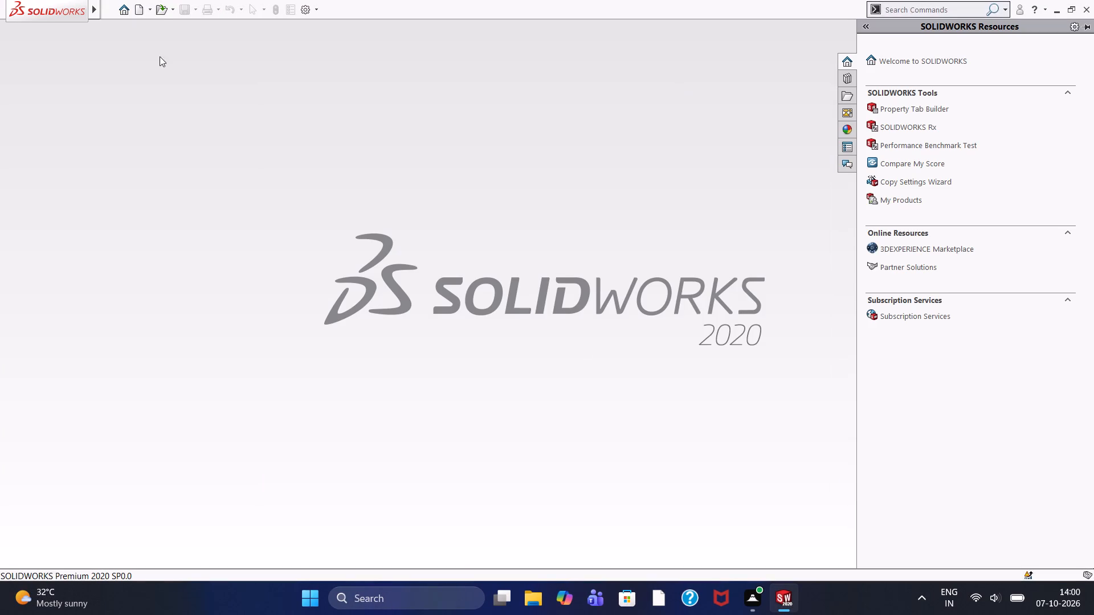
pyautogui.click(138, 12)
pyautogui.doubleClick(255, 289)
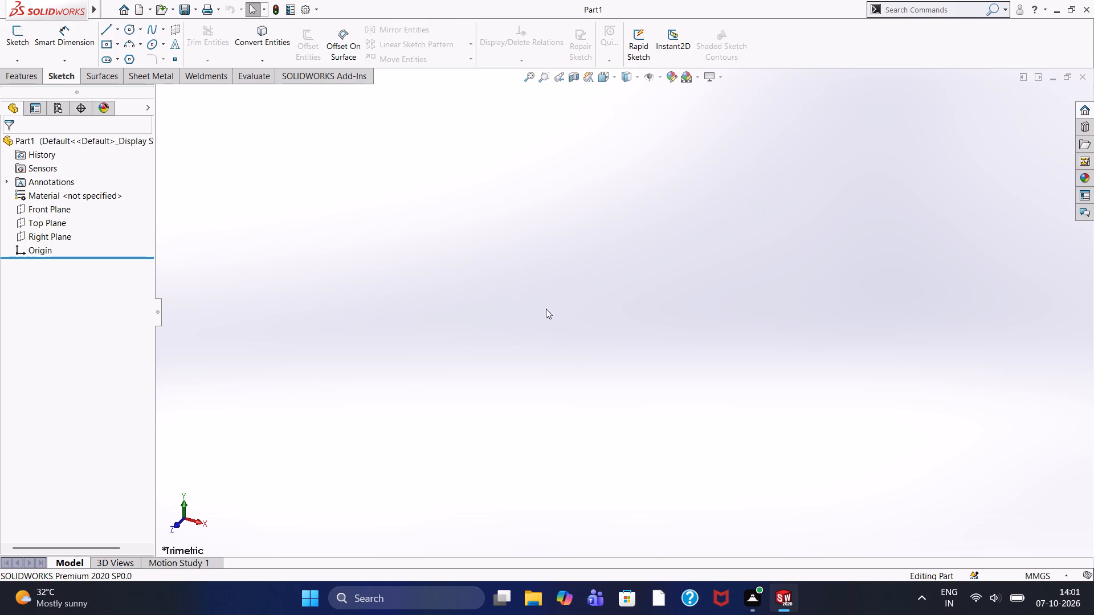
# Start a new sketch on the Front Plane.
pyautogui.click(52, 215)
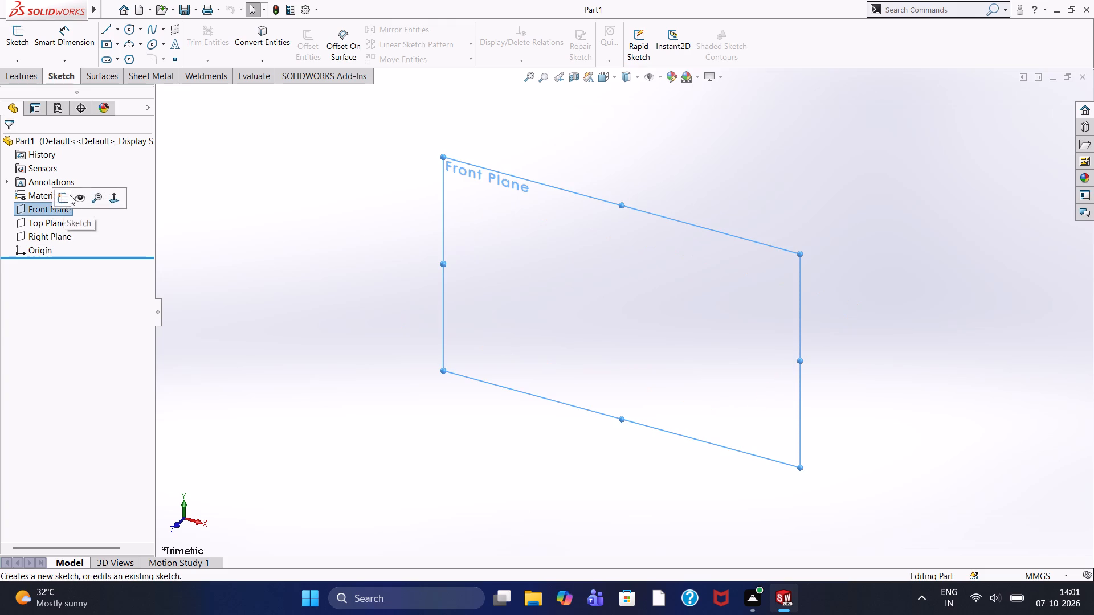
pyautogui.click(58, 202)
pyautogui.click(480, 325)
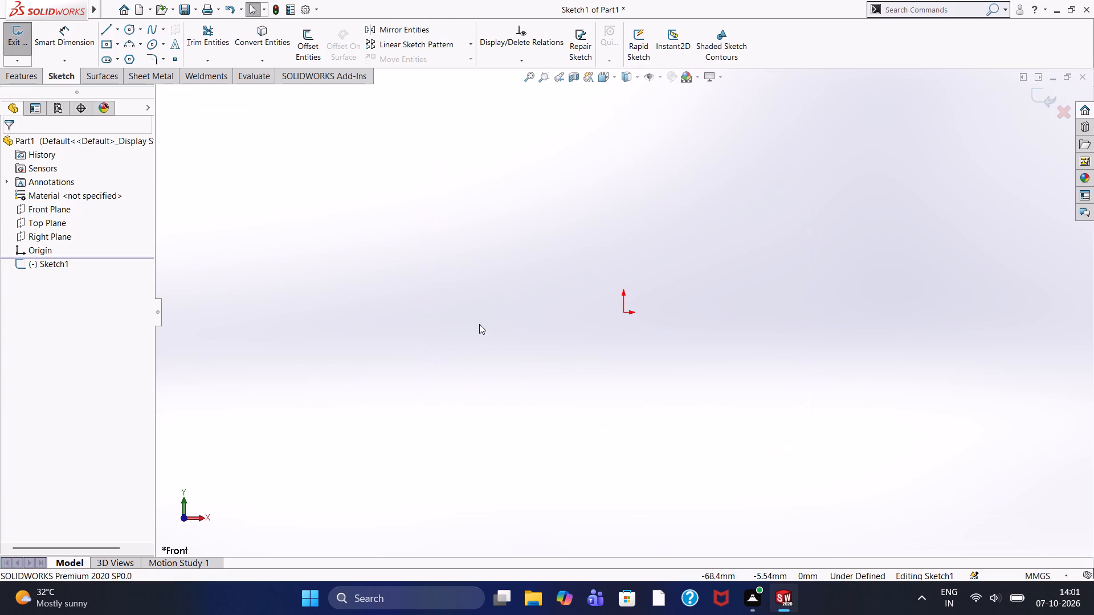
pyautogui.click(368, 154)
# Sketch an 81 mm horizontal line starting at the origin and extending along positive X.
pyautogui.click(105, 35)
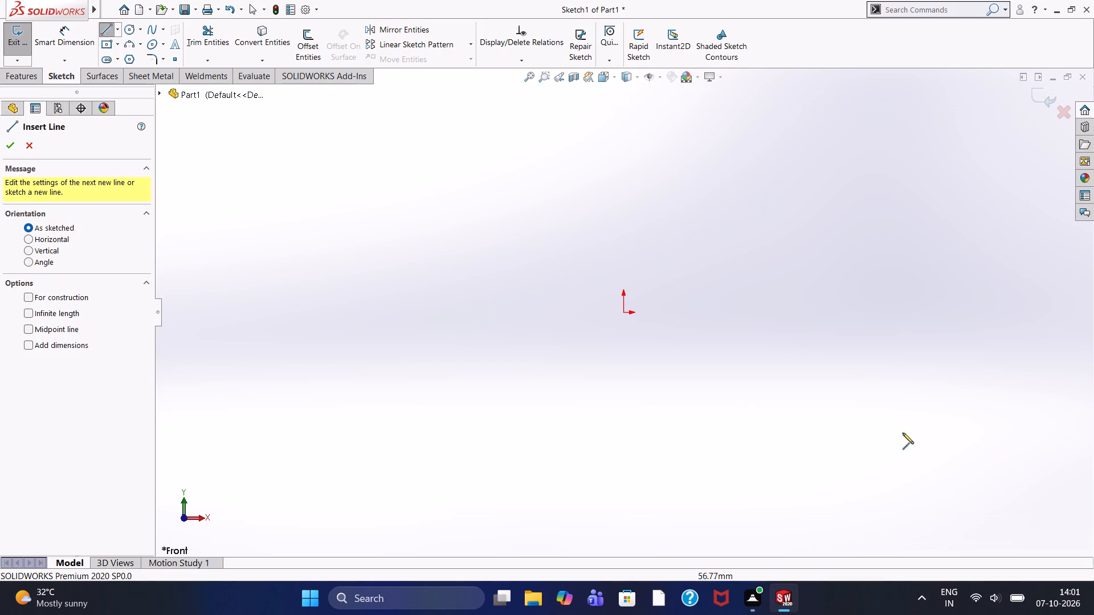
pyautogui.click(624, 311)
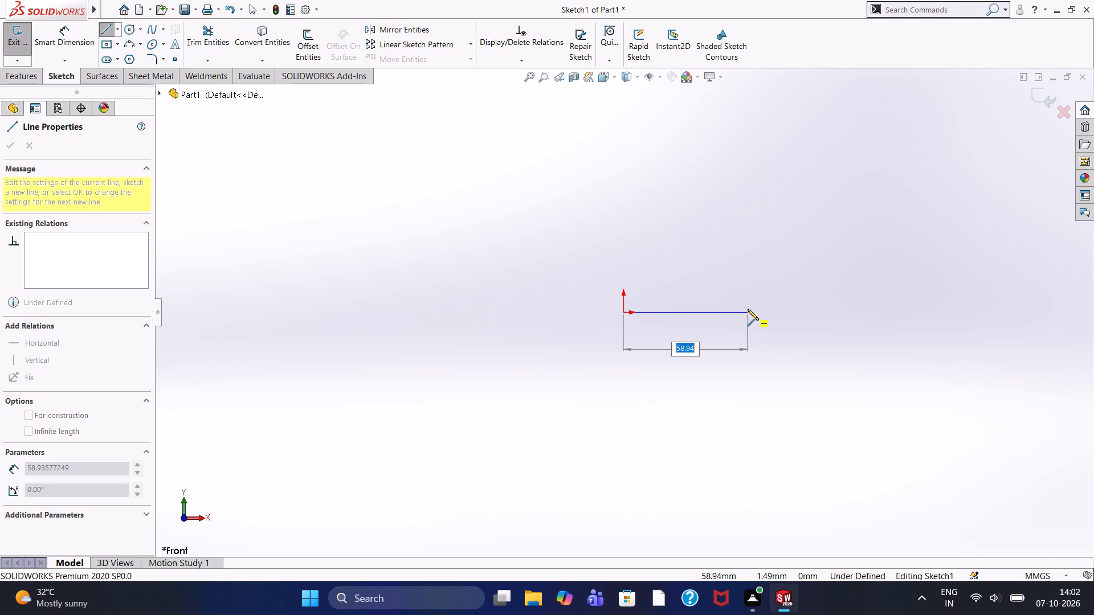
pyautogui.write('81')
pyautogui.press('Return')
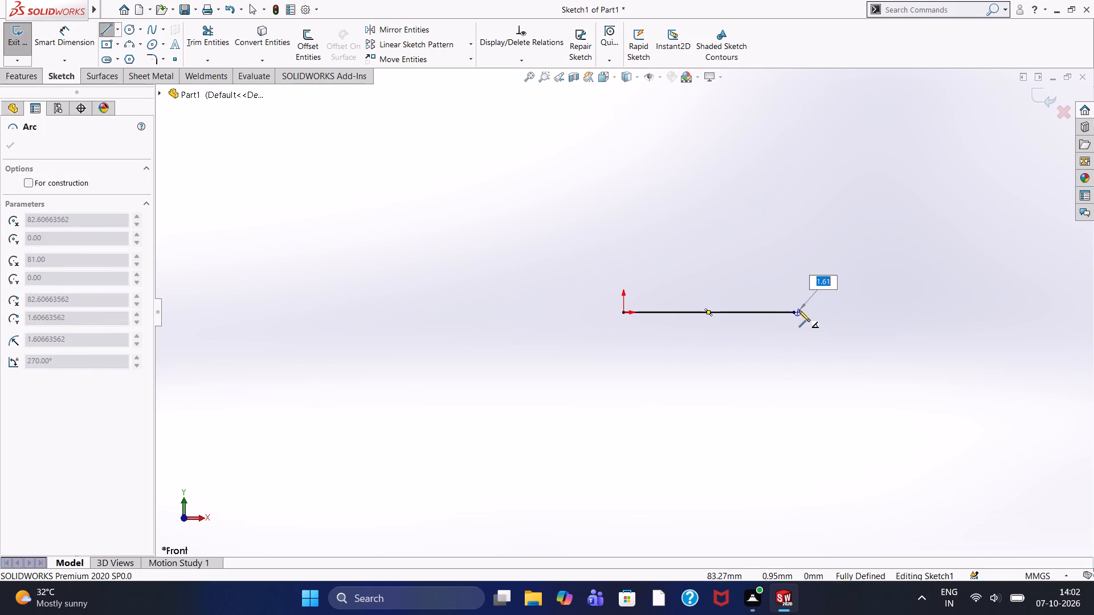
pyautogui.press('Escape')
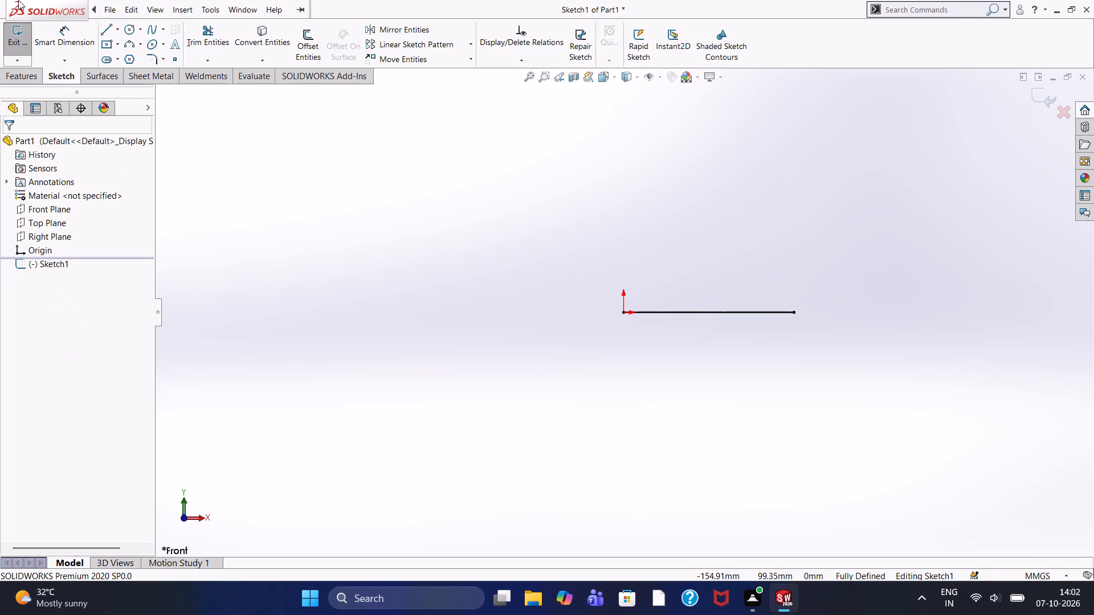
# Sketch a 35 mm vertical line downward from the free end of the 81 mm line.
pyautogui.click(104, 29)
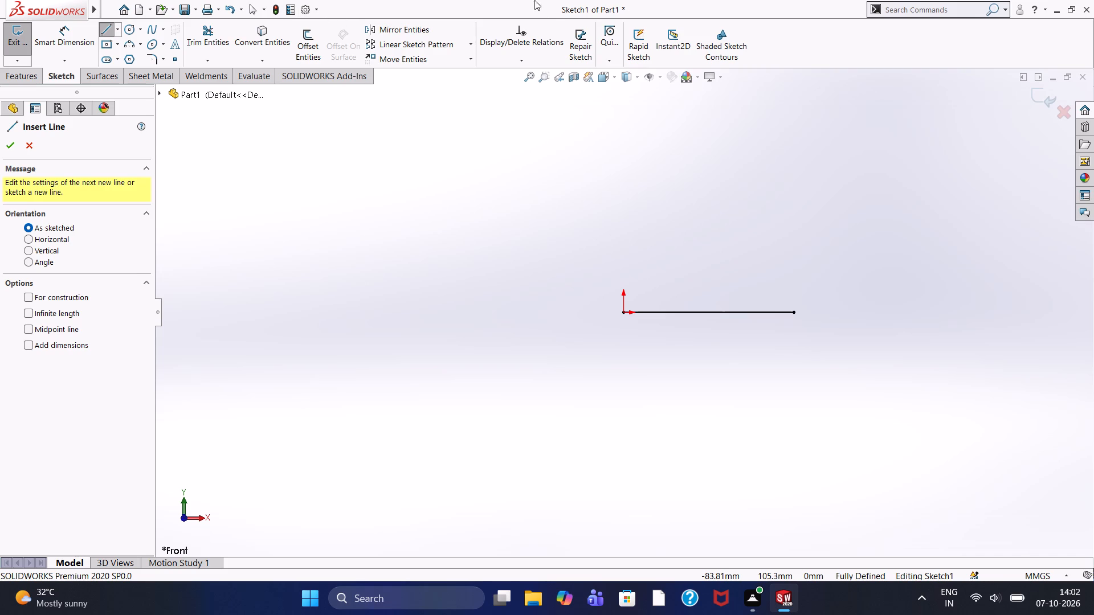
pyautogui.click(793, 312)
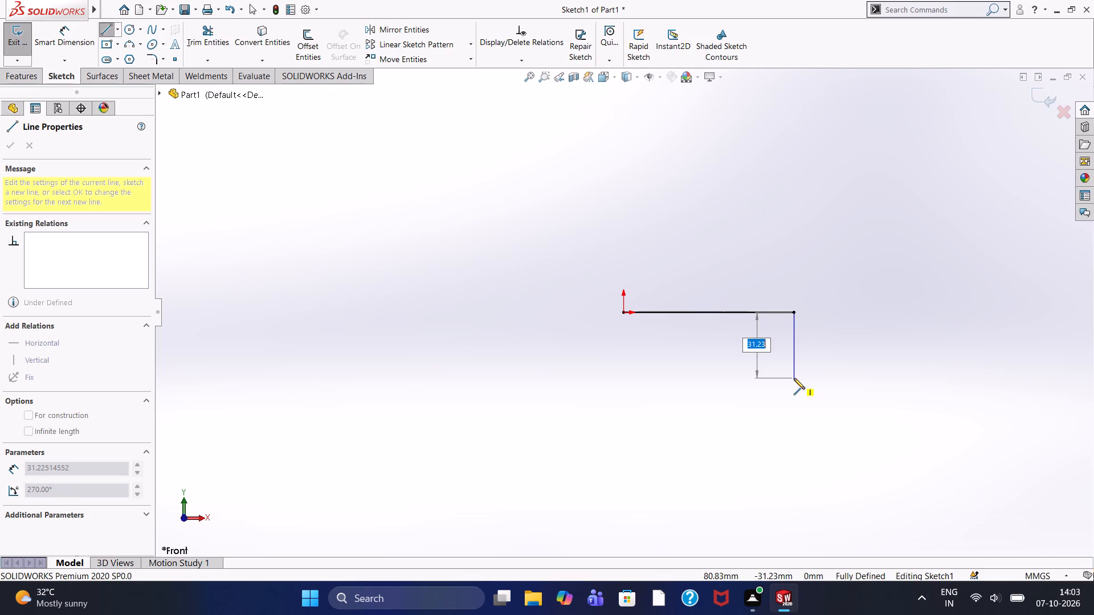
pyautogui.write('35')
pyautogui.press('Return')
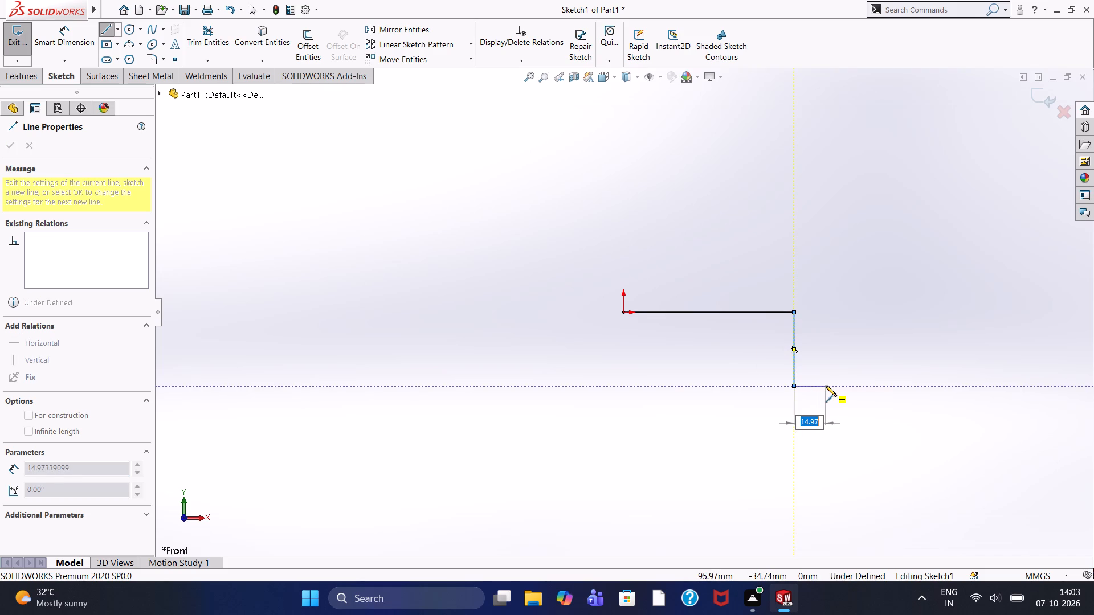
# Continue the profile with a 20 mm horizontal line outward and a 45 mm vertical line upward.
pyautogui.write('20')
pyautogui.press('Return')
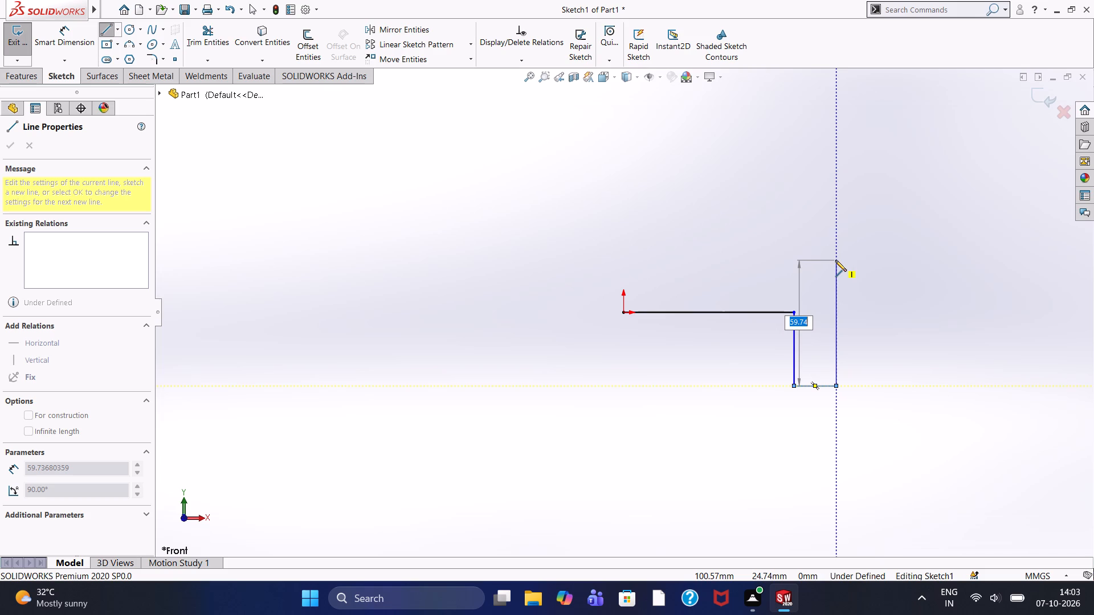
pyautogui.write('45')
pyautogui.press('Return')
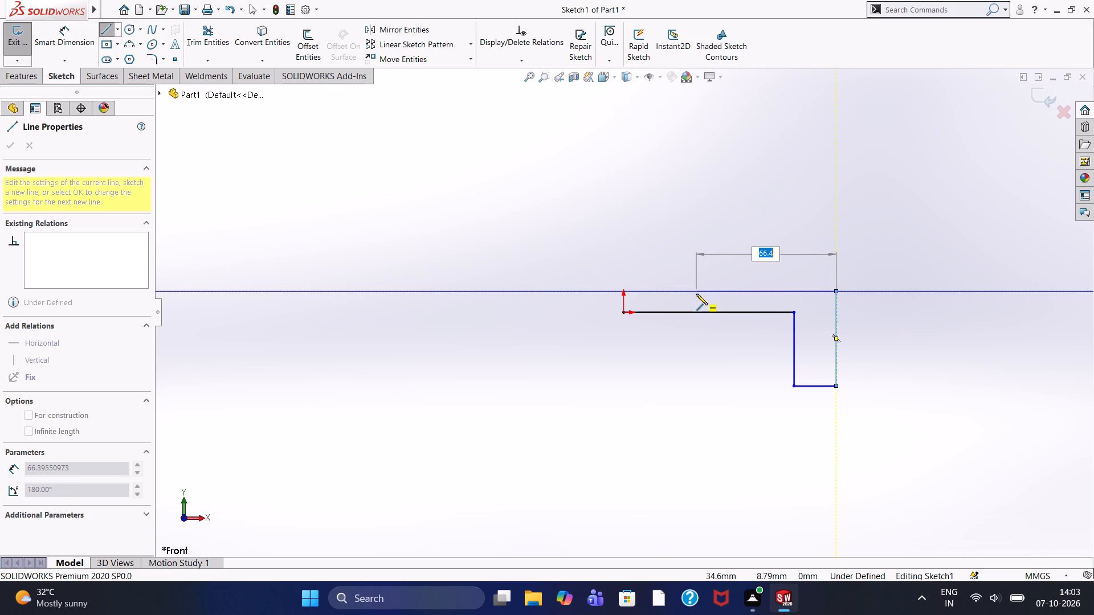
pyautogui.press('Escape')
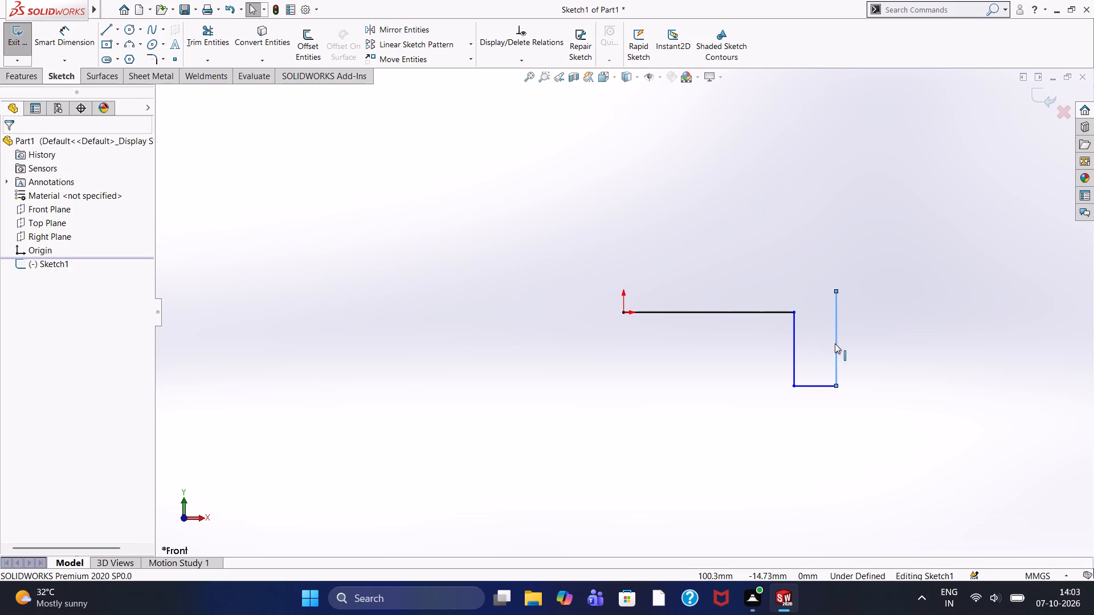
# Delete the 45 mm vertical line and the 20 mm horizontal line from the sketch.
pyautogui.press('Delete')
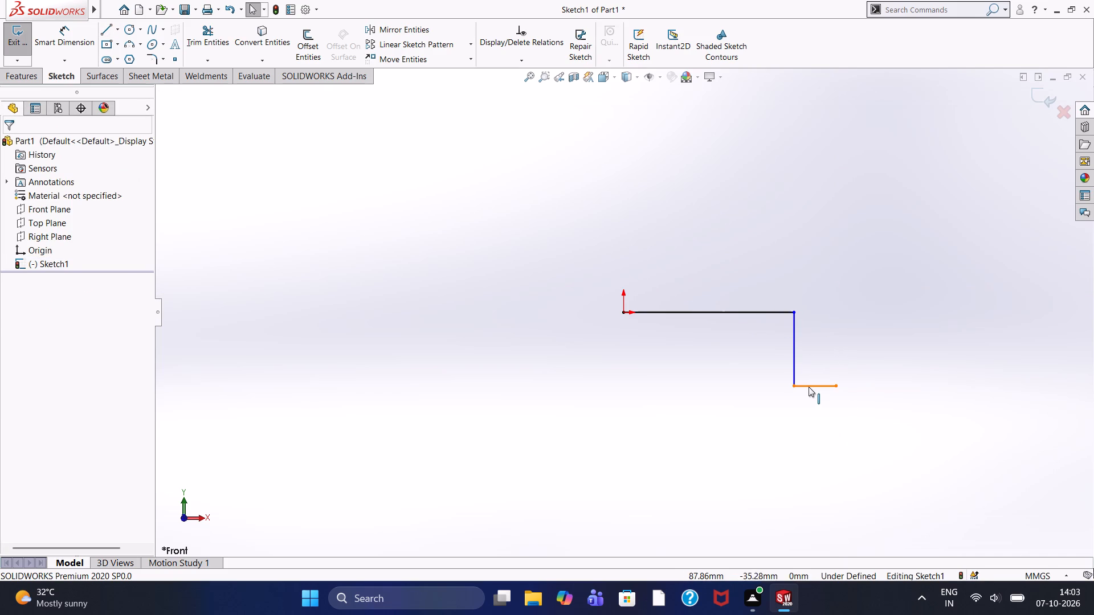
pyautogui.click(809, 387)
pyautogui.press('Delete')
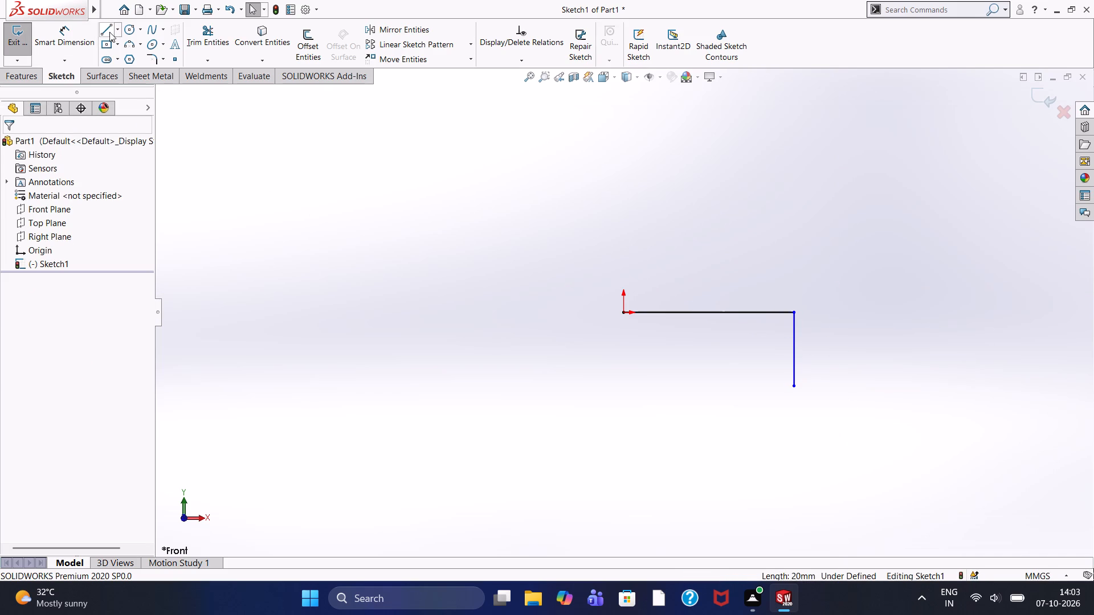
# Complete the L-shaped profile from the 35 mm line's lower end with 14 mm outward, 45 mm upward, a horizontal top edge and a closing line to the origin.
pyautogui.click(107, 30)
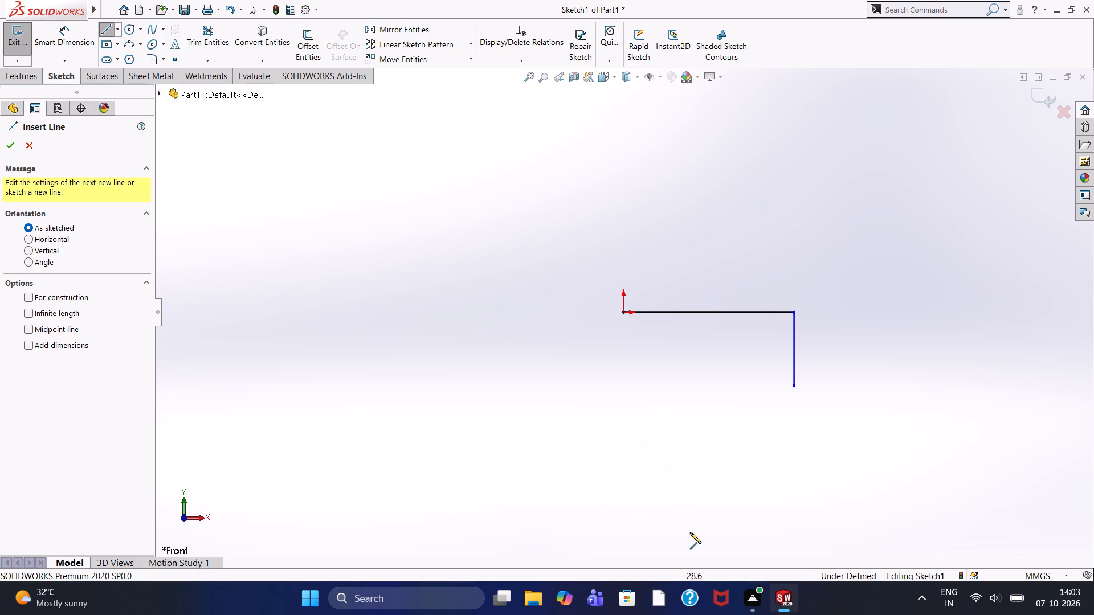
pyautogui.click(791, 384)
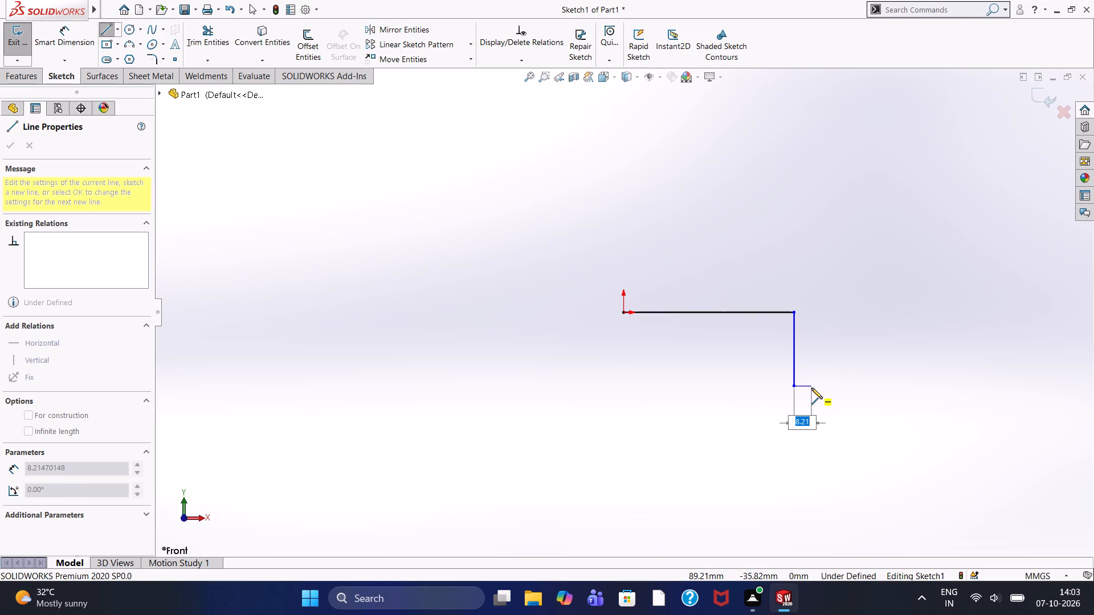
pyautogui.write('14')
pyautogui.press('Return')
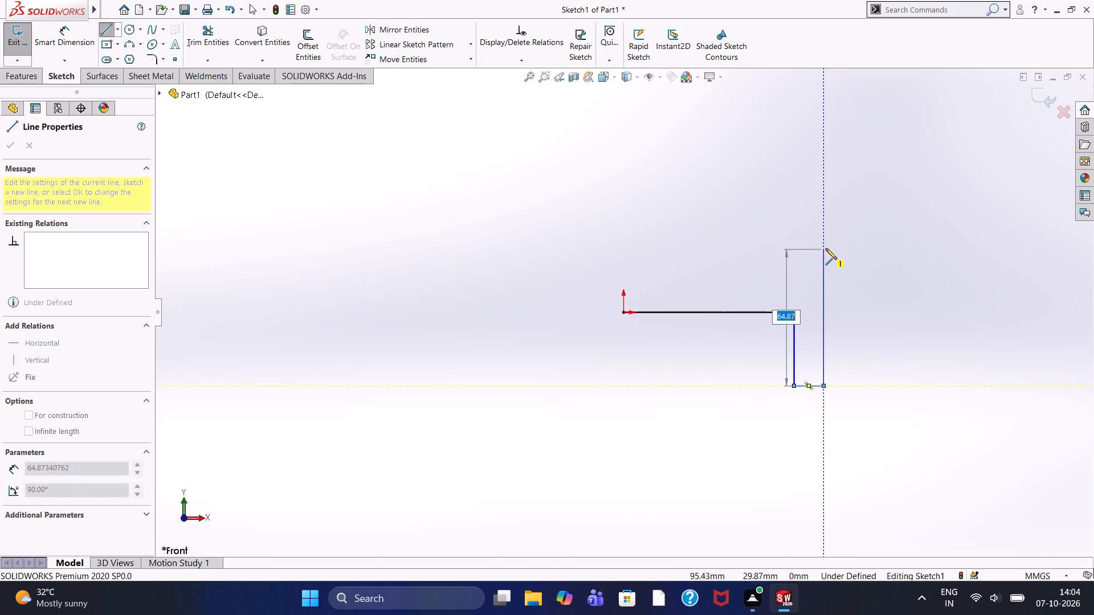
pyautogui.write('45')
pyautogui.press('Return')
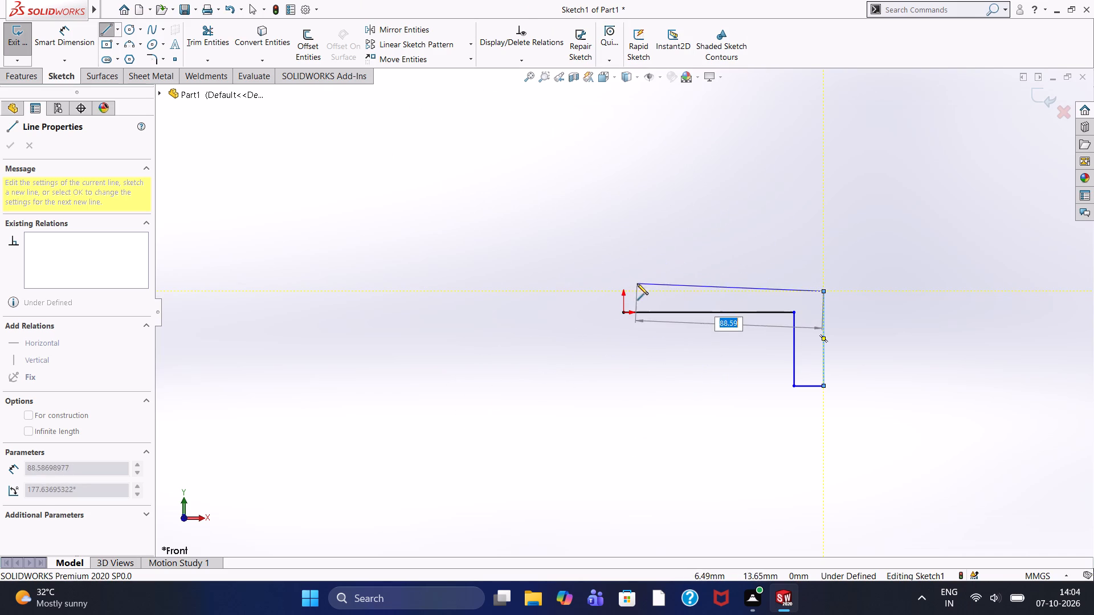
pyautogui.click(622, 290)
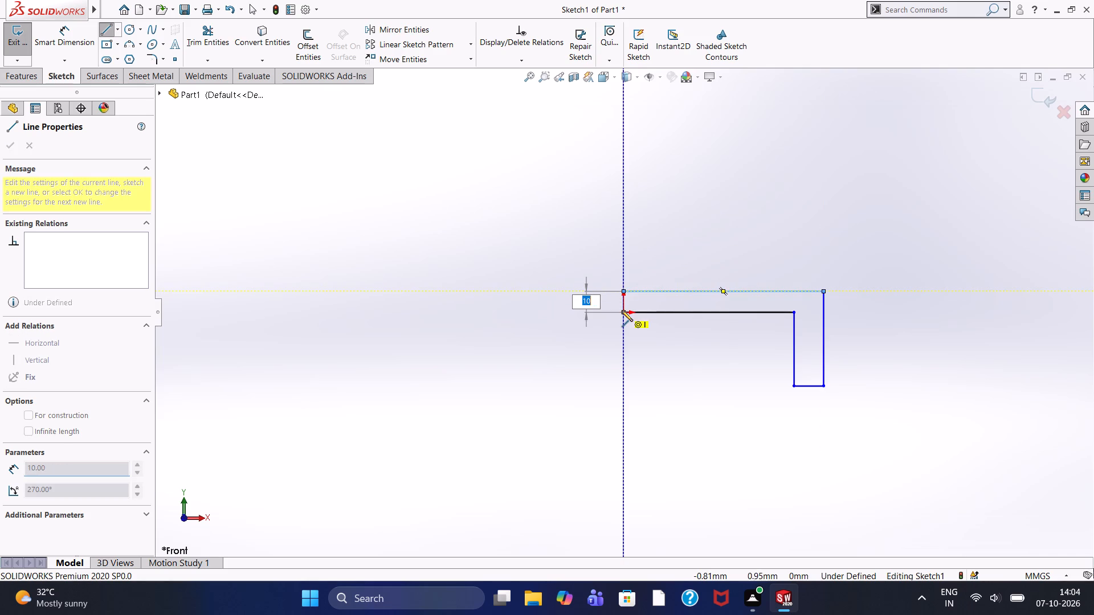
pyautogui.click(622, 310)
pyautogui.rightClick(319, 261)
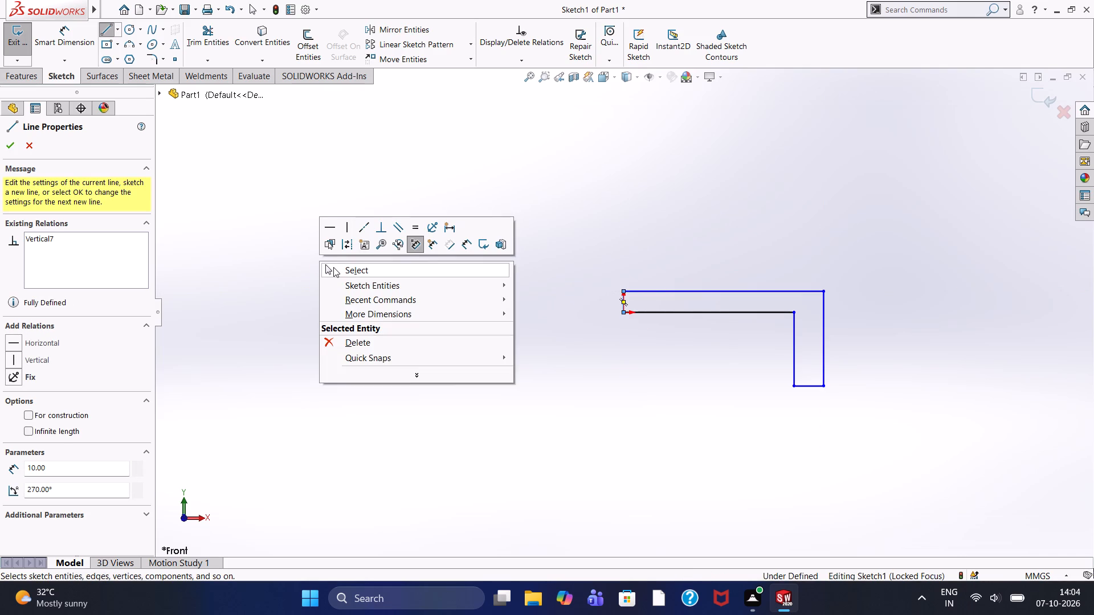
pyautogui.click(333, 267)
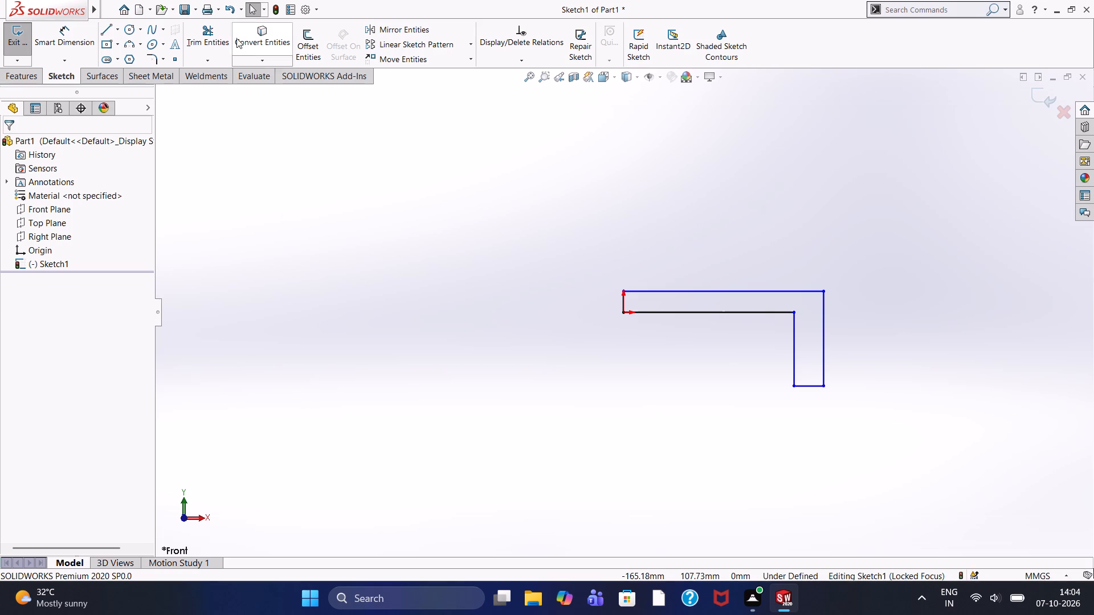
# Add a 3 mm sketch fillet at the inner corner of the L-shaped profile.
pyautogui.click(156, 55)
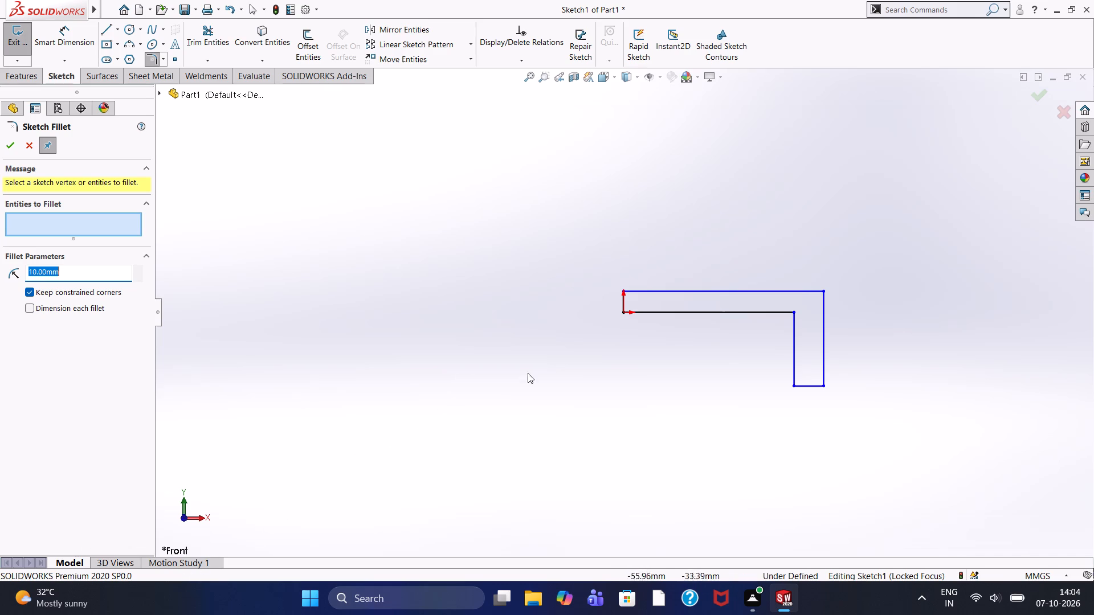
pyautogui.press('3')
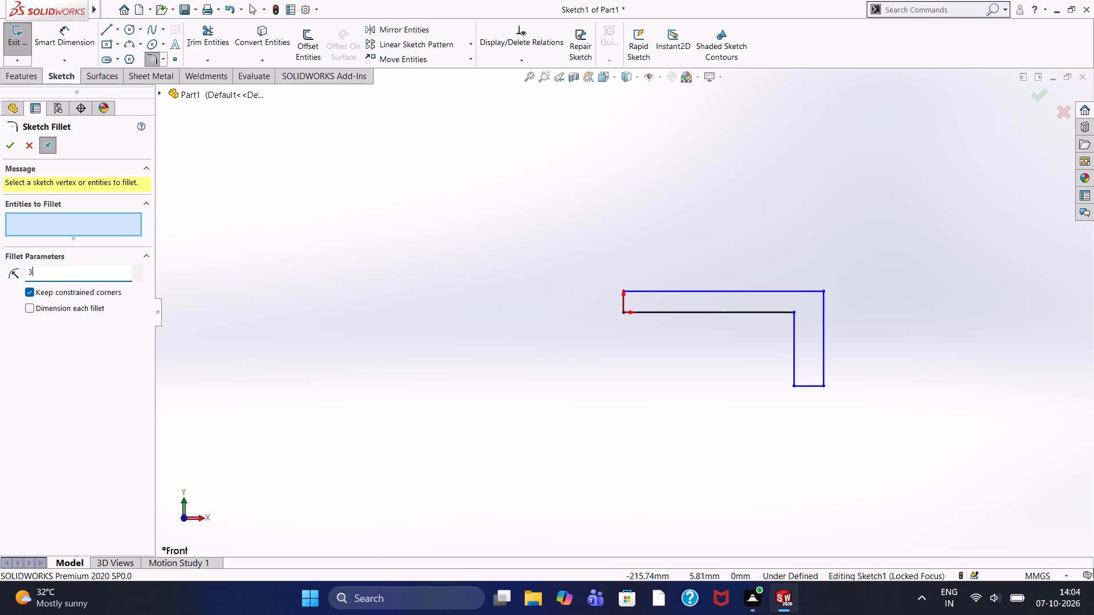
pyautogui.press('Return')
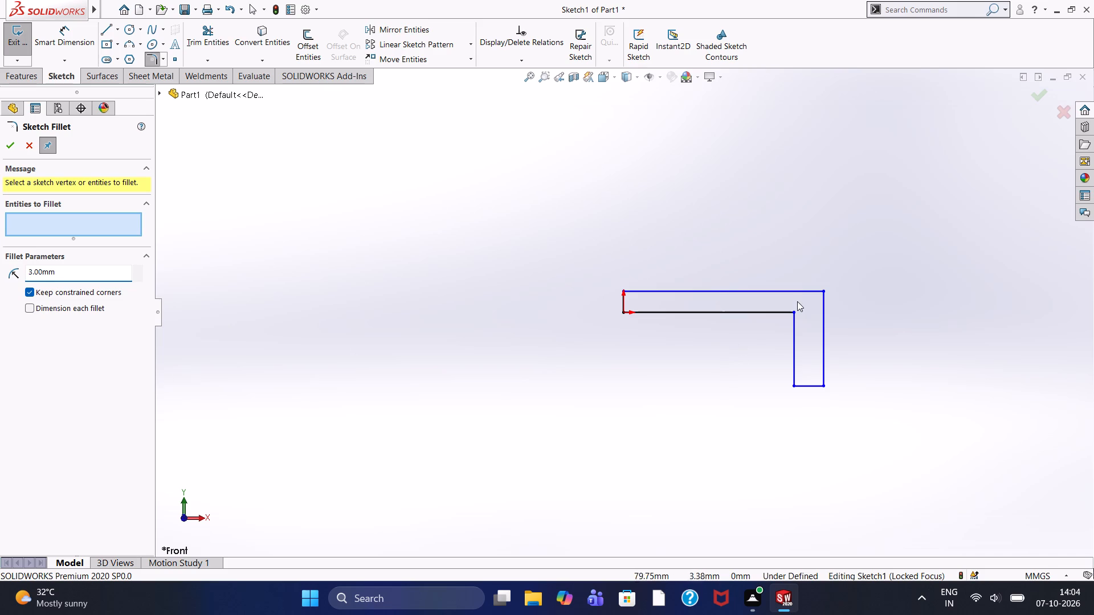
pyautogui.click(795, 312)
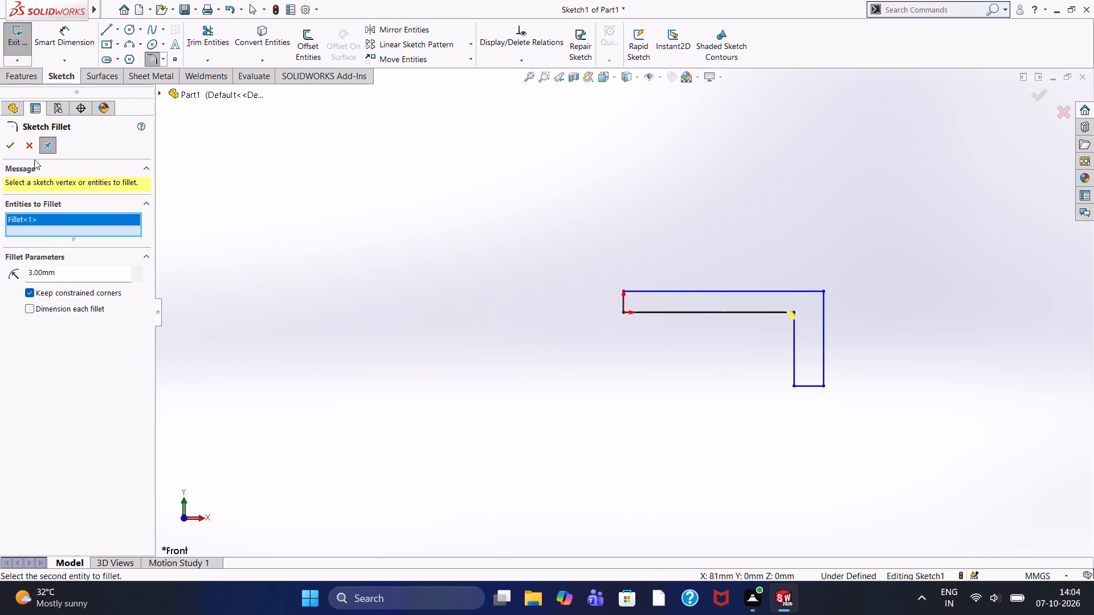
pyautogui.click(3, 143)
pyautogui.click(460, 228)
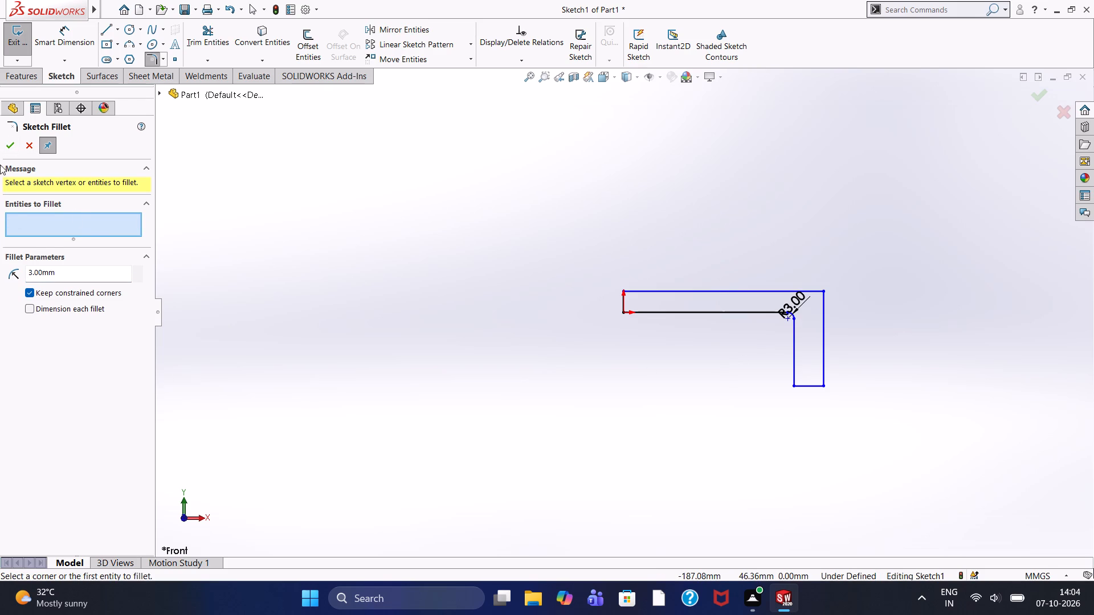
pyautogui.click(20, 141)
pyautogui.click(10, 149)
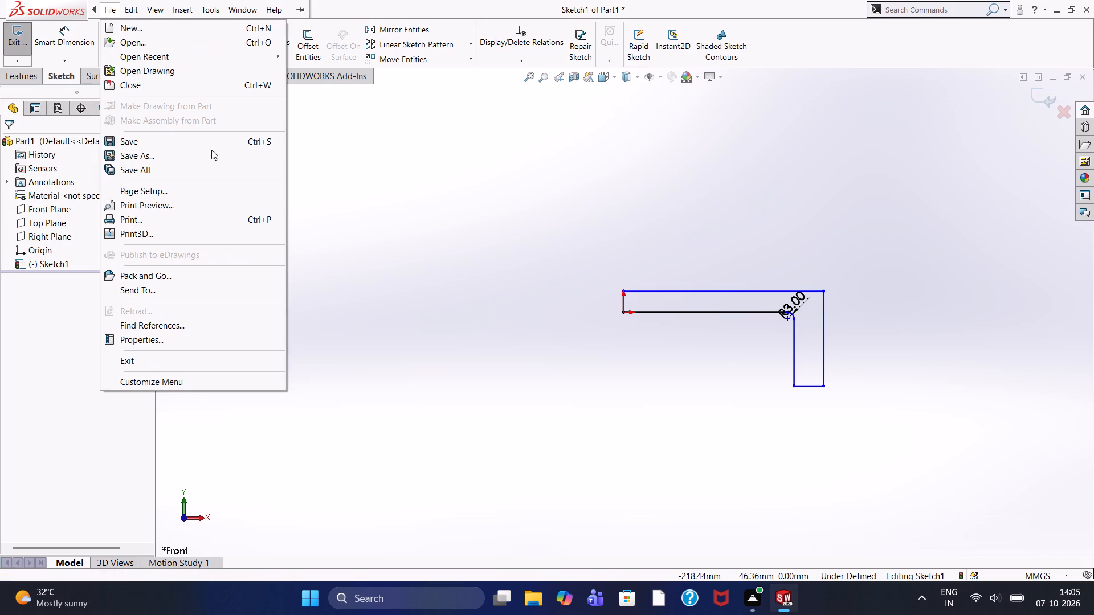
pyautogui.moveTo(571, 208); pyautogui.dragTo(616, 247)
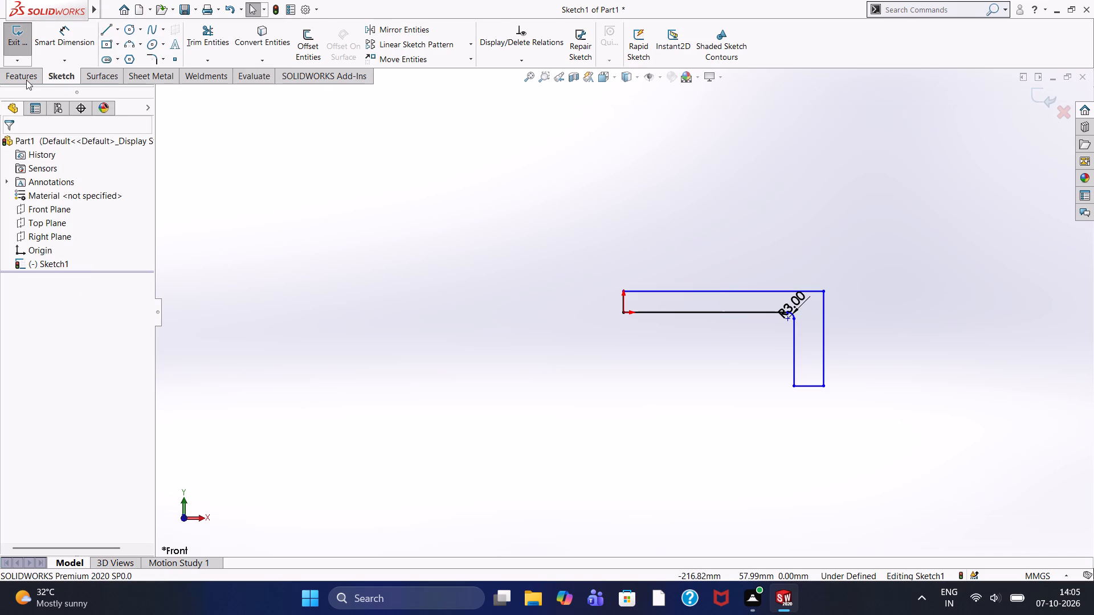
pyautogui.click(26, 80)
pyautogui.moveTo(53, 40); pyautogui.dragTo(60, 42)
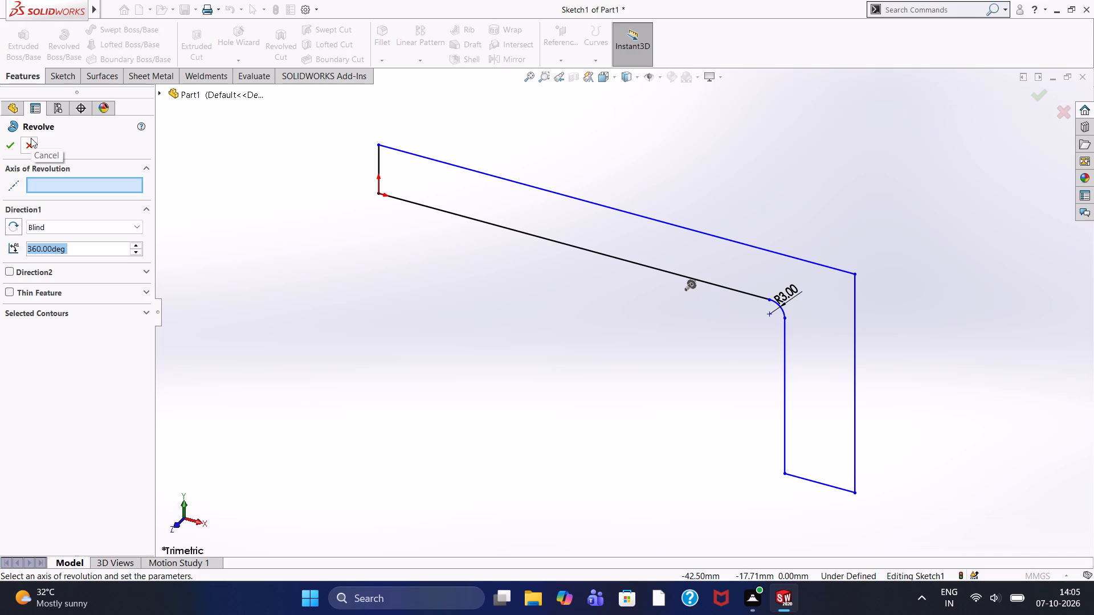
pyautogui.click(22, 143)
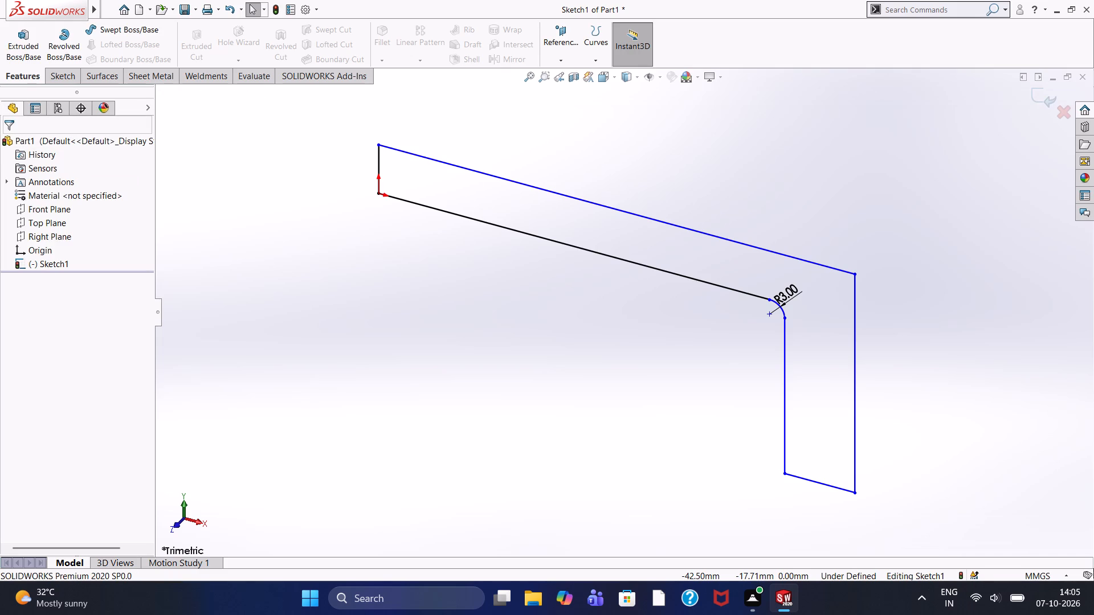
# Extrude the filleted L-shaped profile with a blind depth of 28 mm.
pyautogui.click(22, 48)
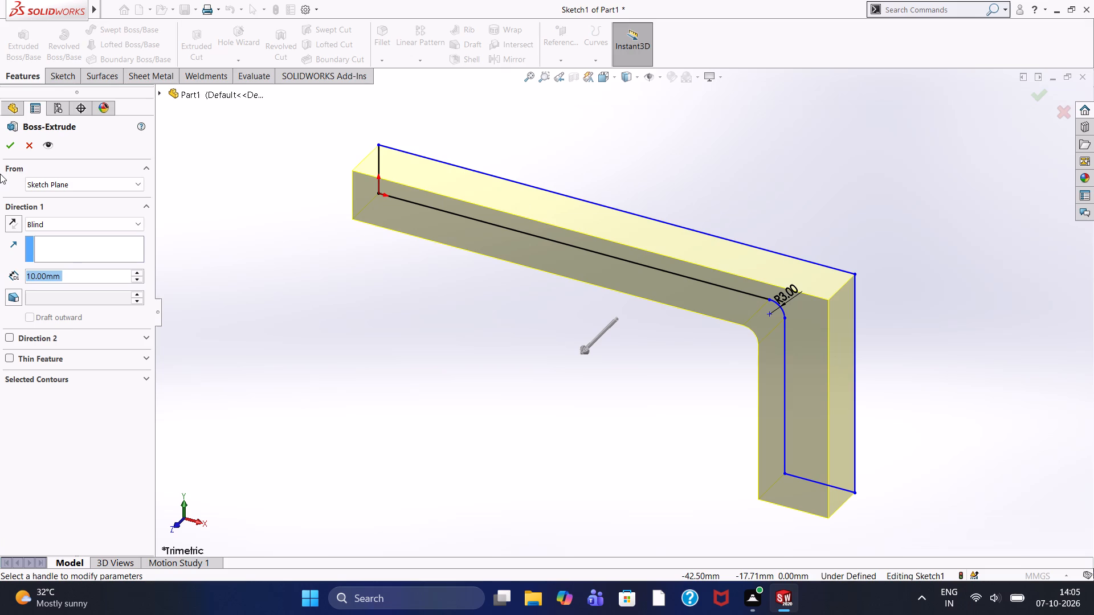
pyautogui.write('28')
pyautogui.press('Return')
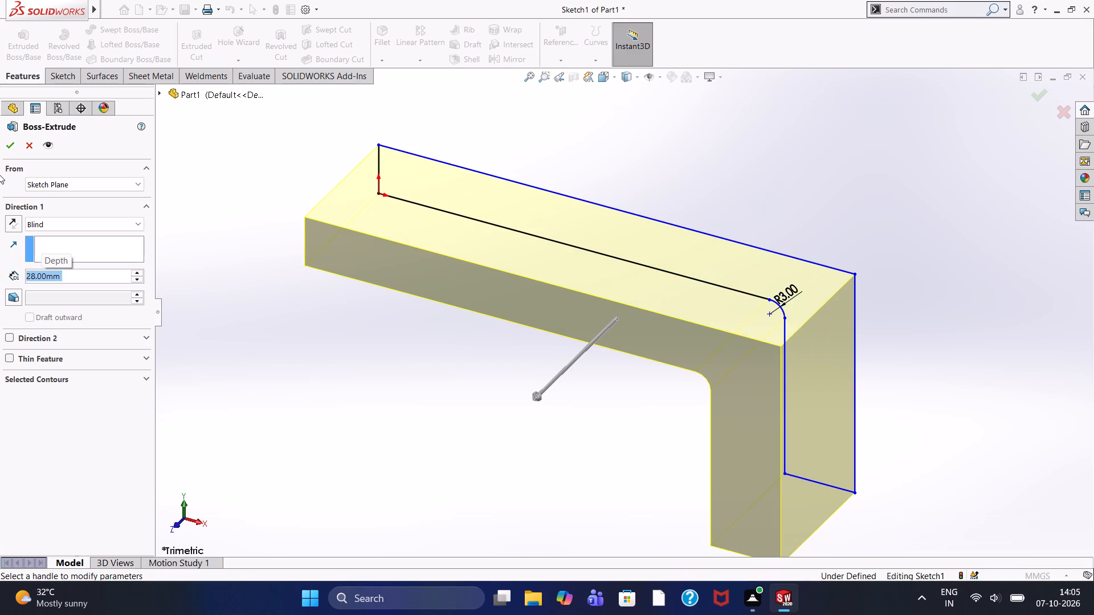
pyautogui.click(4, 149)
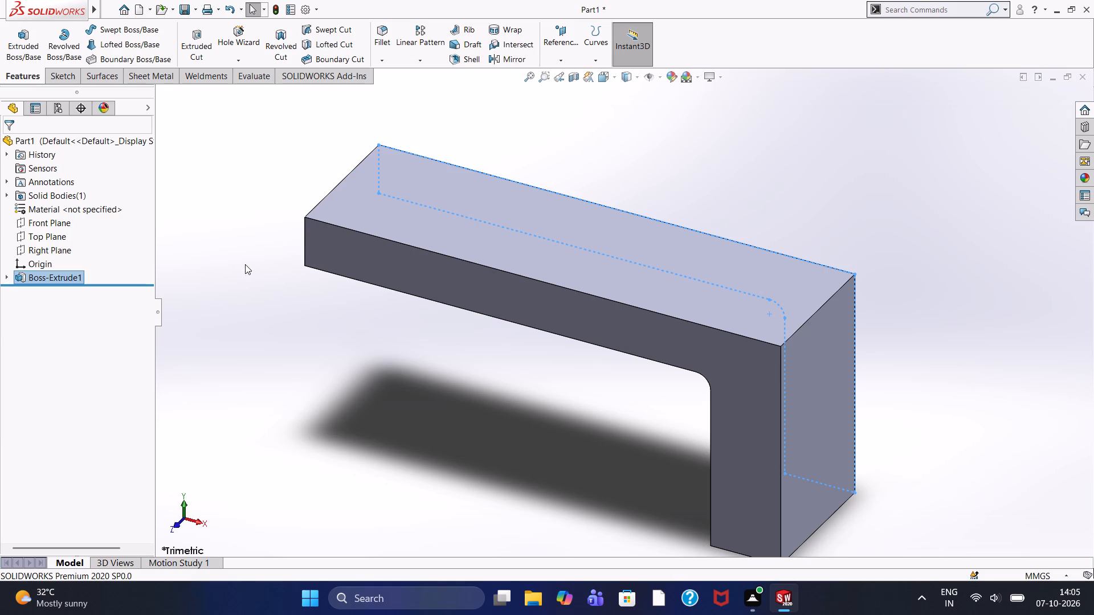
pyautogui.moveTo(253, 265); pyautogui.dragTo(262, 268)
# On the bracket's top face, sketch concentric 30 mm and 14 mm diameter circles centred at the midpoint of the short edge by the origin.
pyautogui.click(372, 197)
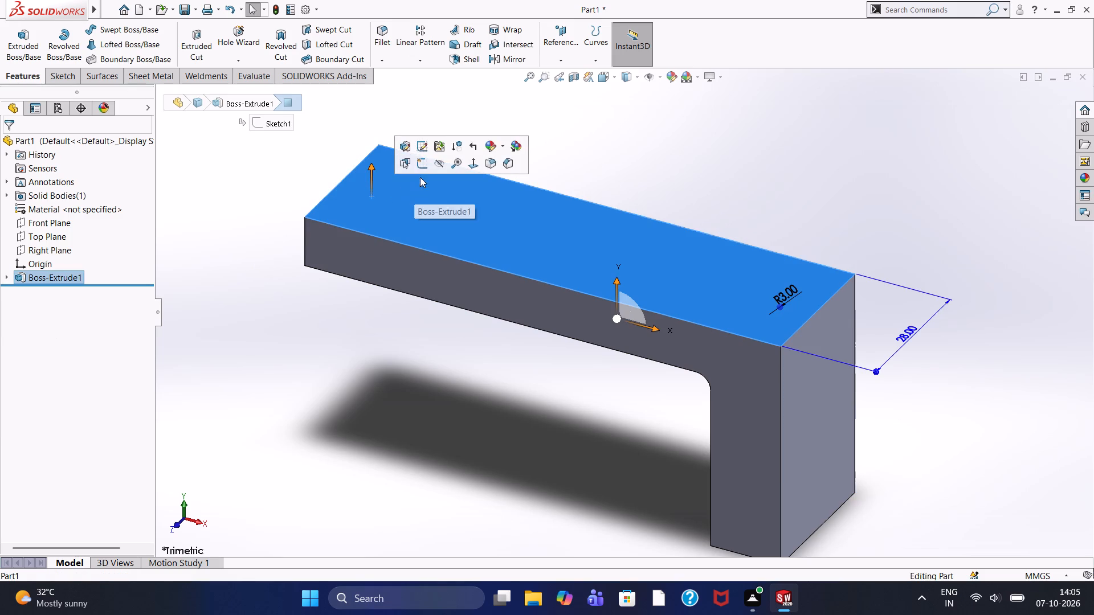
pyautogui.click(431, 167)
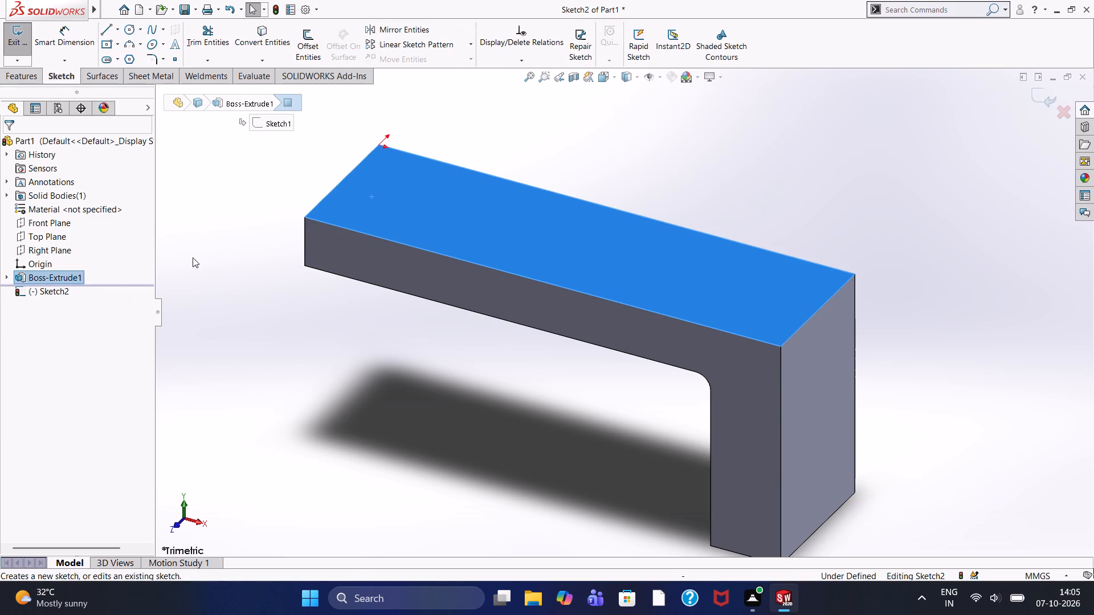
pyautogui.hotkey('ctrl', '8')
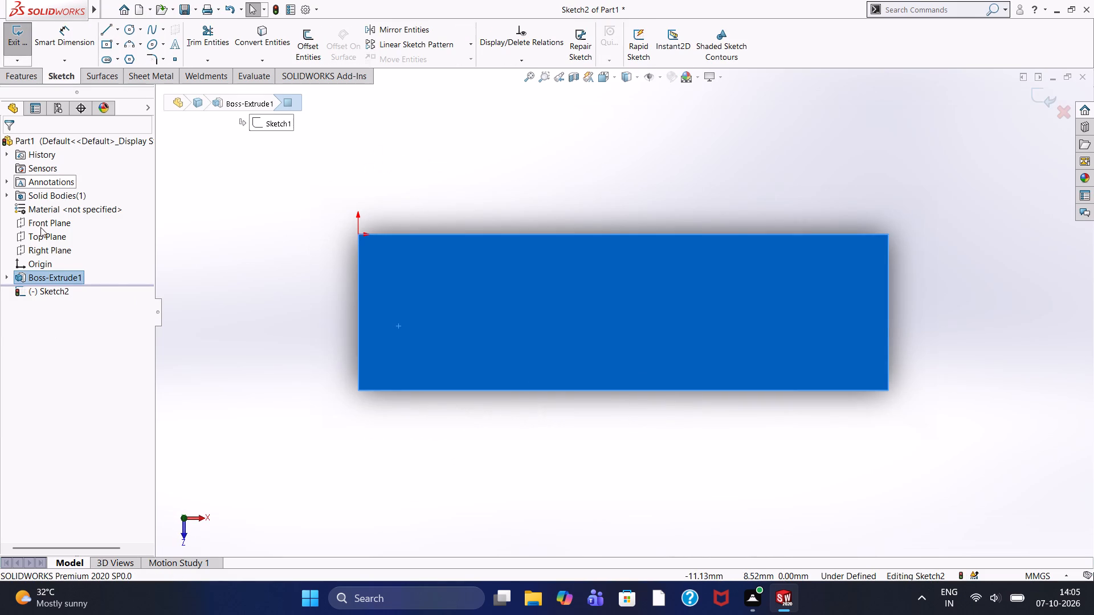
pyautogui.click(308, 289)
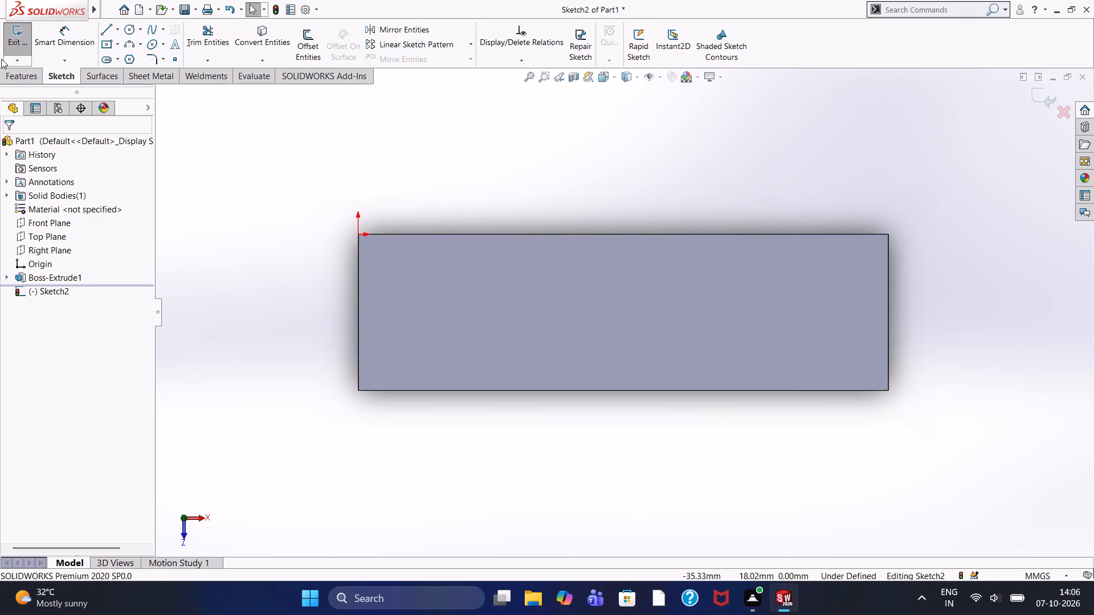
pyautogui.click(128, 27)
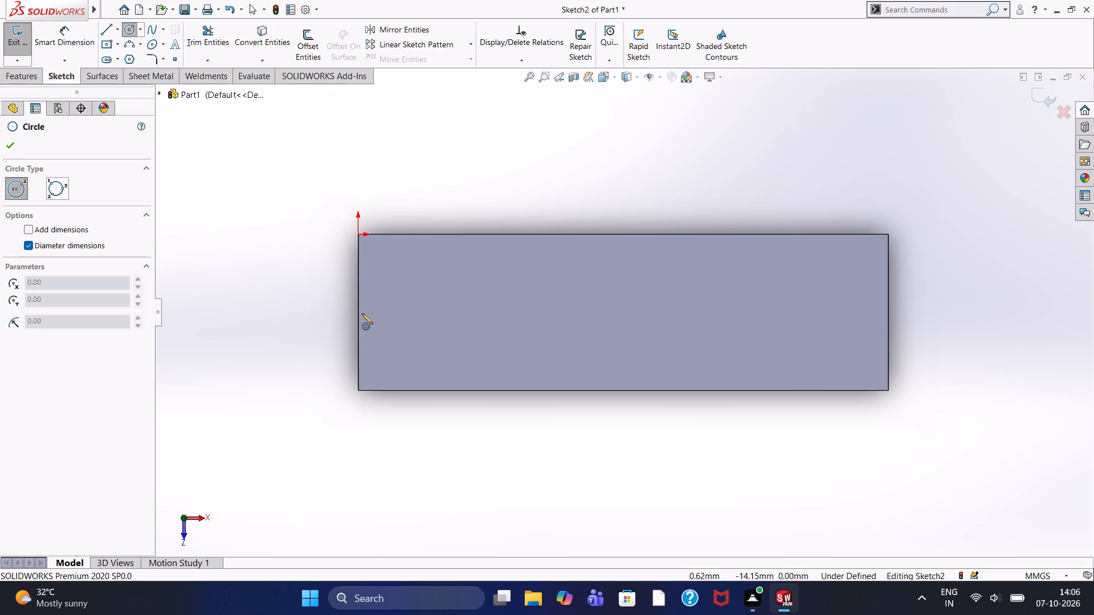
pyautogui.click(356, 312)
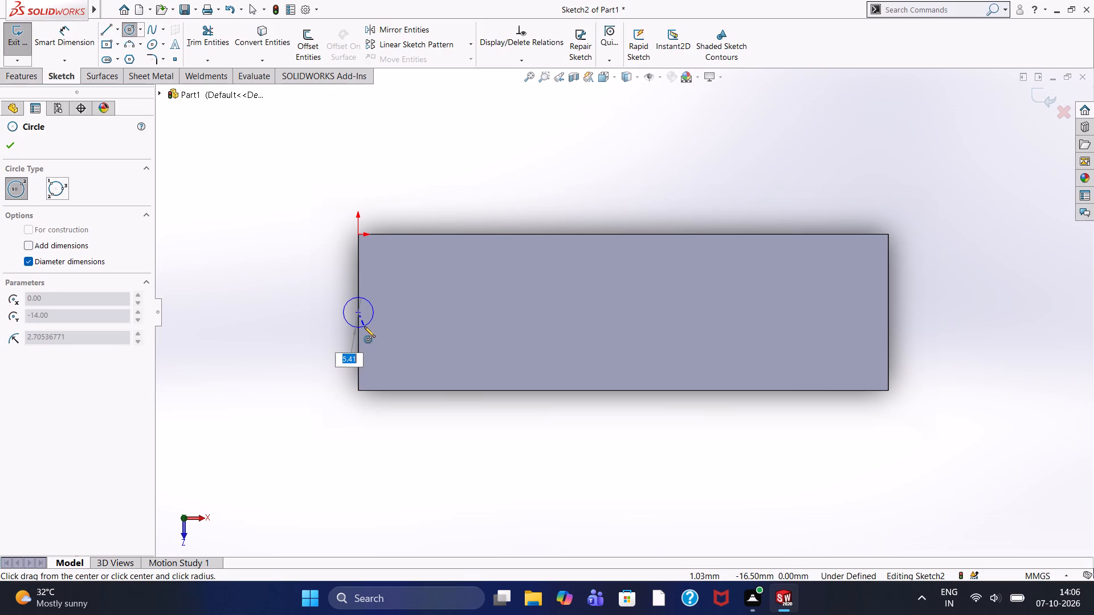
pyautogui.write('30')
pyautogui.press('Return')
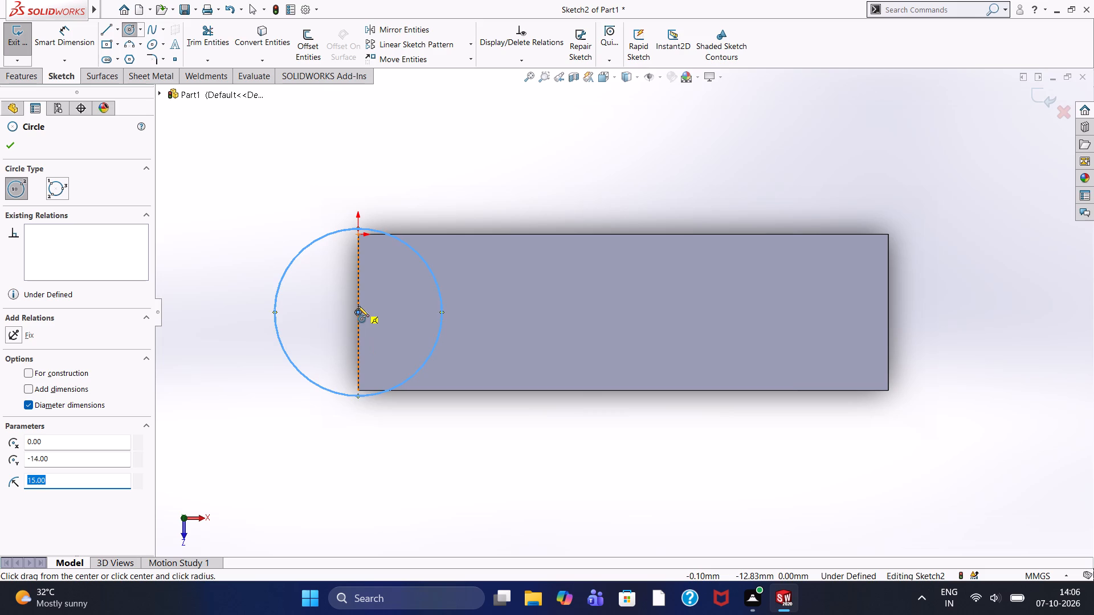
pyautogui.click(357, 310)
pyautogui.write('14')
pyautogui.press('Return')
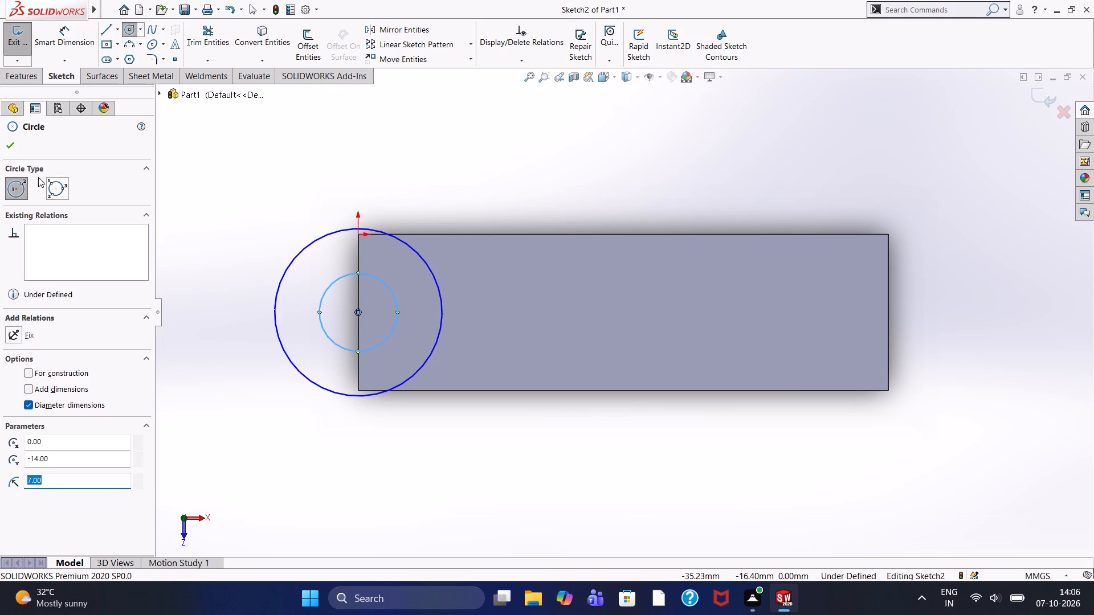
pyautogui.click(12, 149)
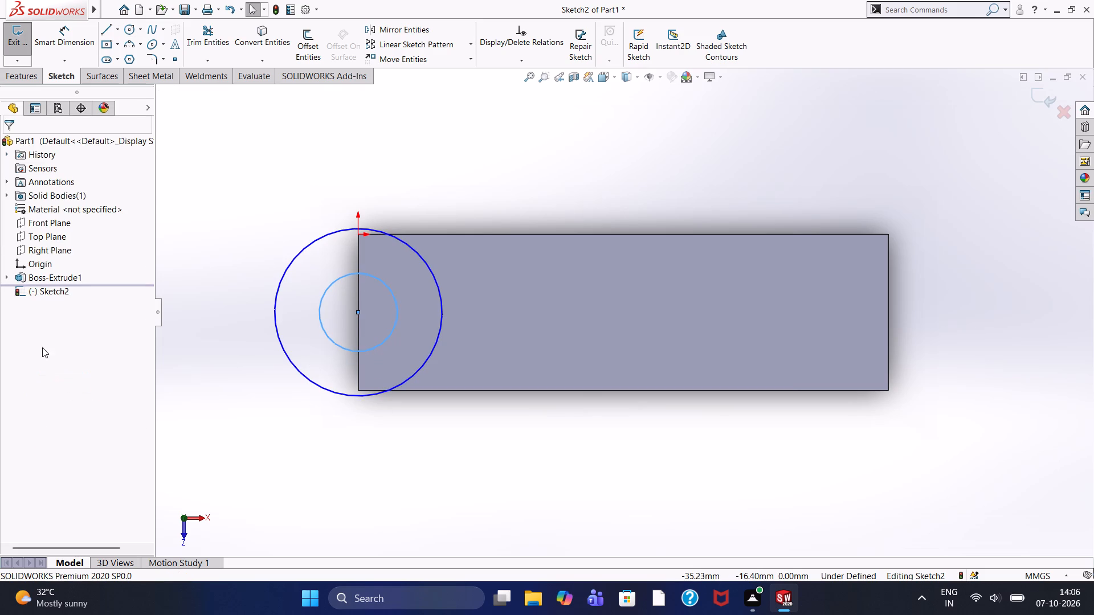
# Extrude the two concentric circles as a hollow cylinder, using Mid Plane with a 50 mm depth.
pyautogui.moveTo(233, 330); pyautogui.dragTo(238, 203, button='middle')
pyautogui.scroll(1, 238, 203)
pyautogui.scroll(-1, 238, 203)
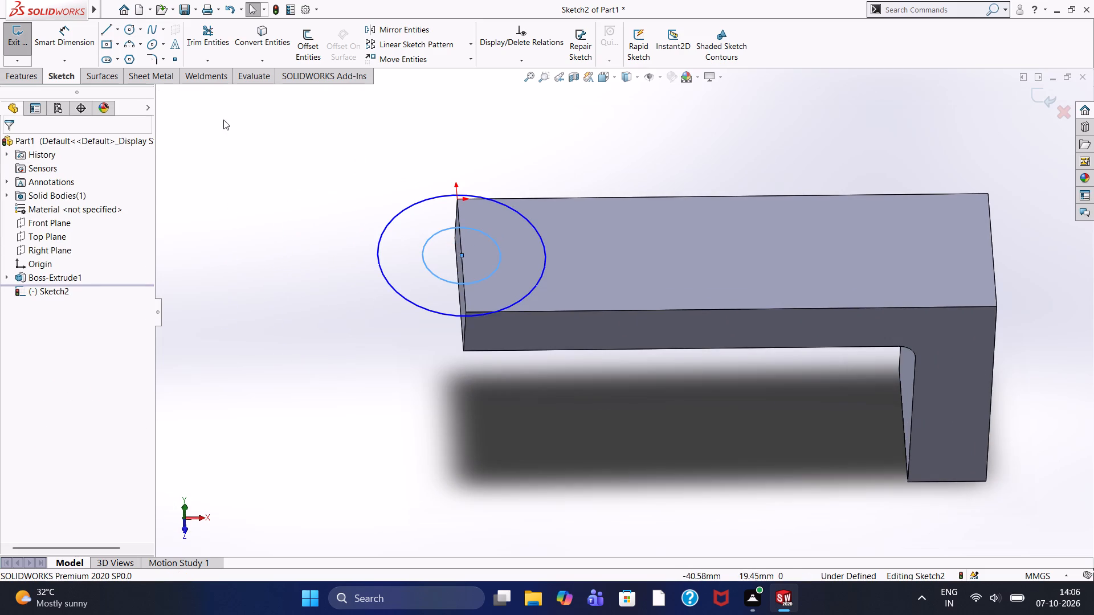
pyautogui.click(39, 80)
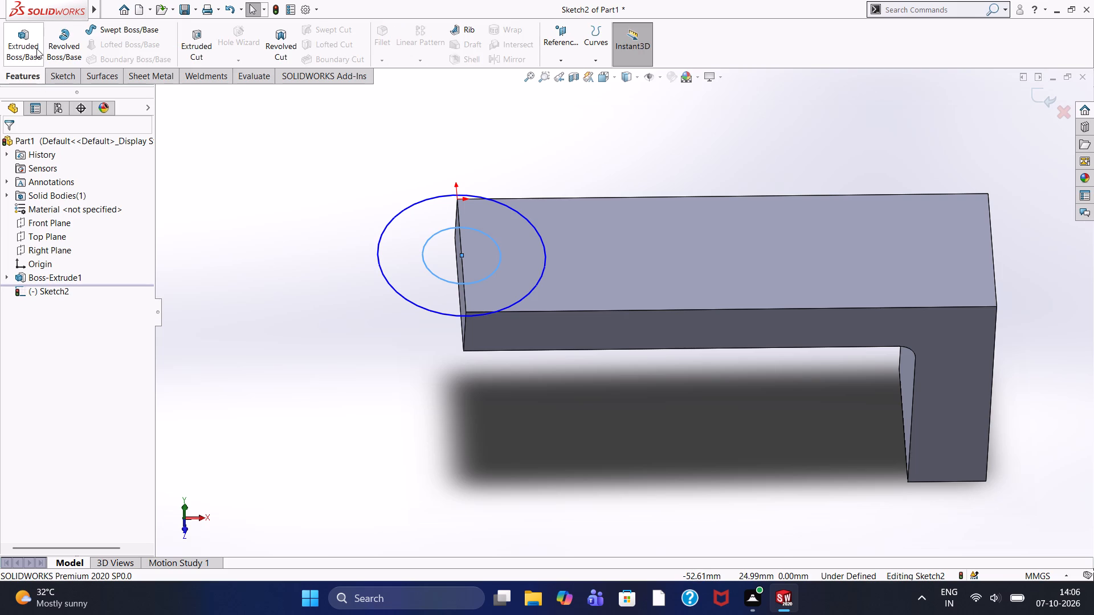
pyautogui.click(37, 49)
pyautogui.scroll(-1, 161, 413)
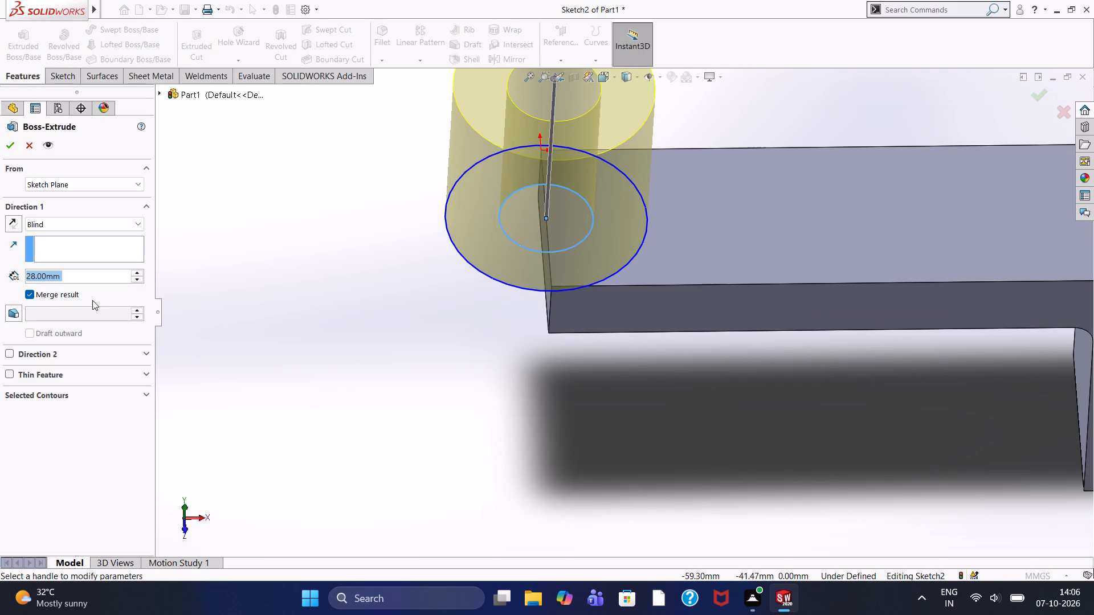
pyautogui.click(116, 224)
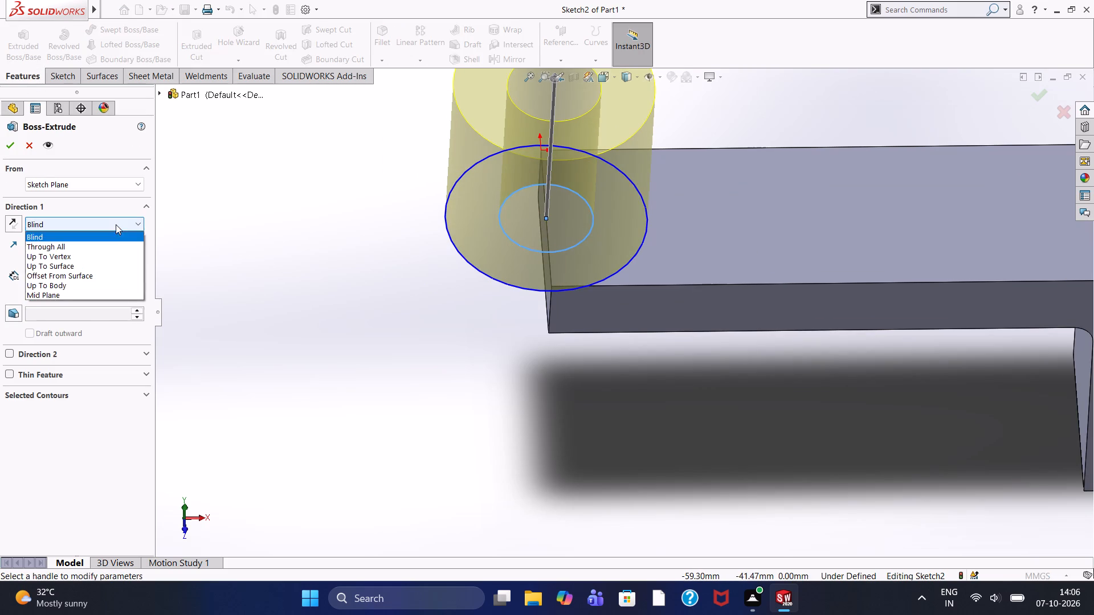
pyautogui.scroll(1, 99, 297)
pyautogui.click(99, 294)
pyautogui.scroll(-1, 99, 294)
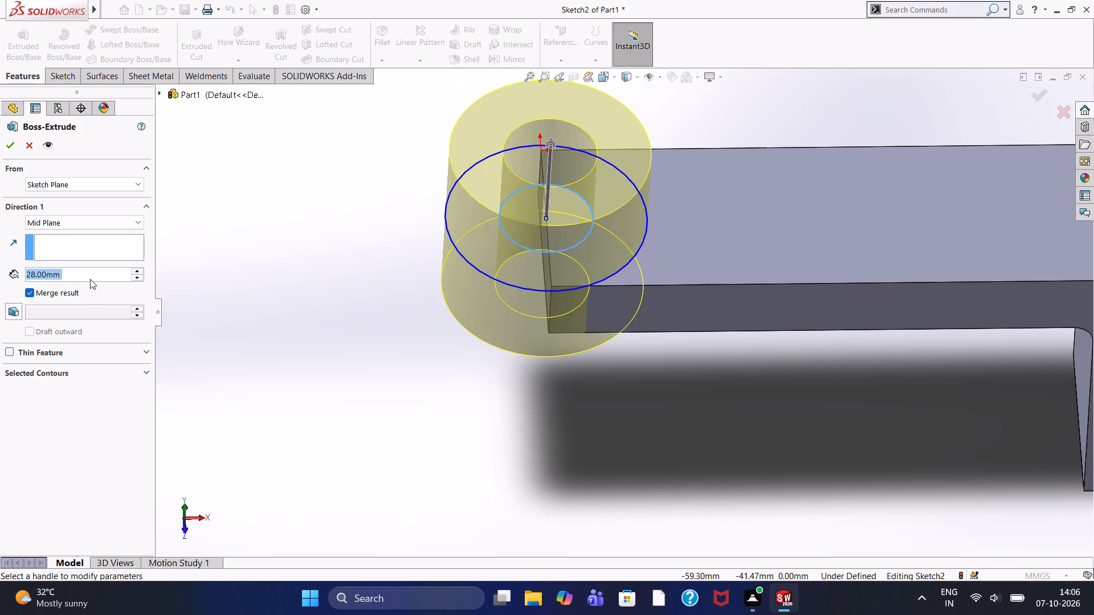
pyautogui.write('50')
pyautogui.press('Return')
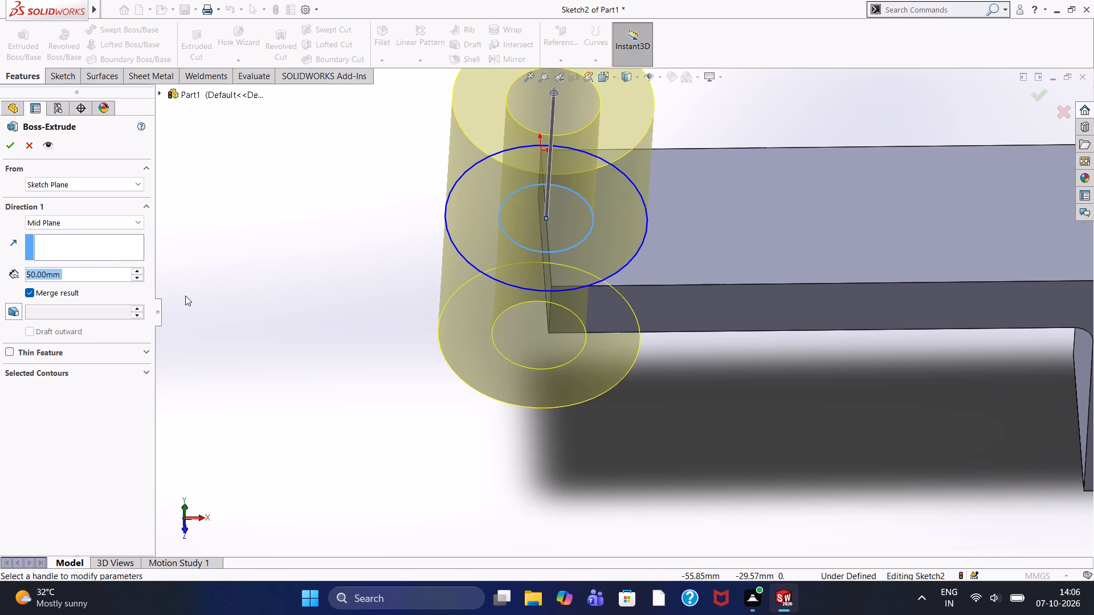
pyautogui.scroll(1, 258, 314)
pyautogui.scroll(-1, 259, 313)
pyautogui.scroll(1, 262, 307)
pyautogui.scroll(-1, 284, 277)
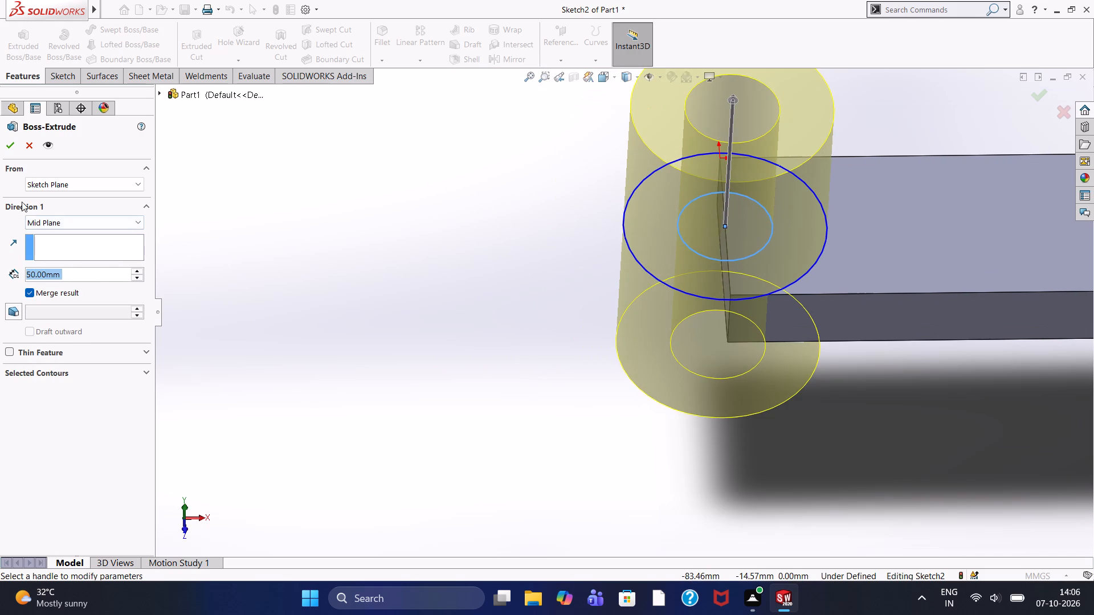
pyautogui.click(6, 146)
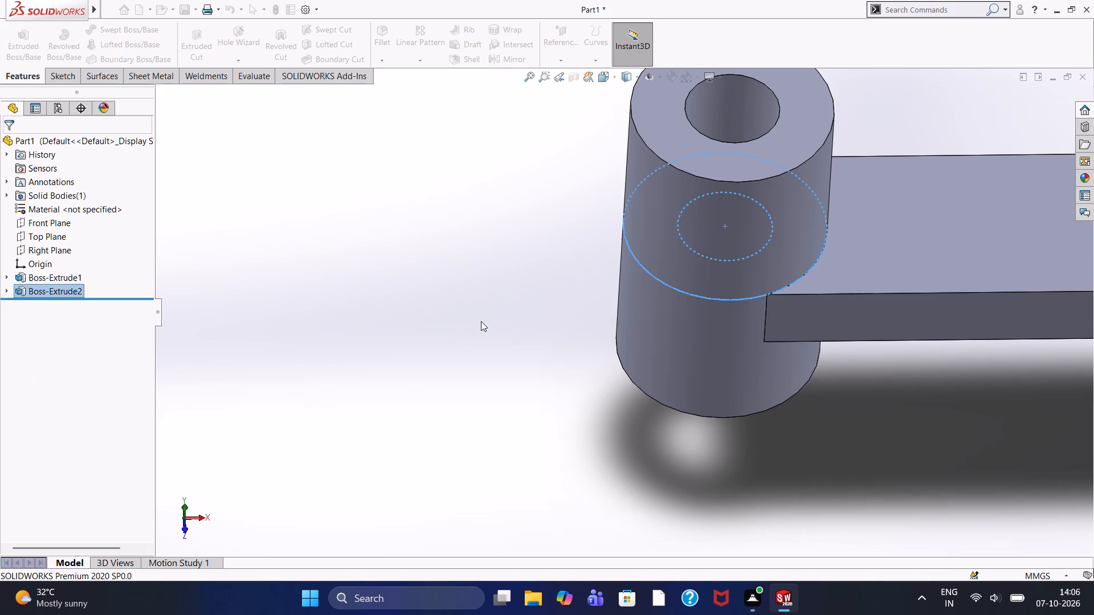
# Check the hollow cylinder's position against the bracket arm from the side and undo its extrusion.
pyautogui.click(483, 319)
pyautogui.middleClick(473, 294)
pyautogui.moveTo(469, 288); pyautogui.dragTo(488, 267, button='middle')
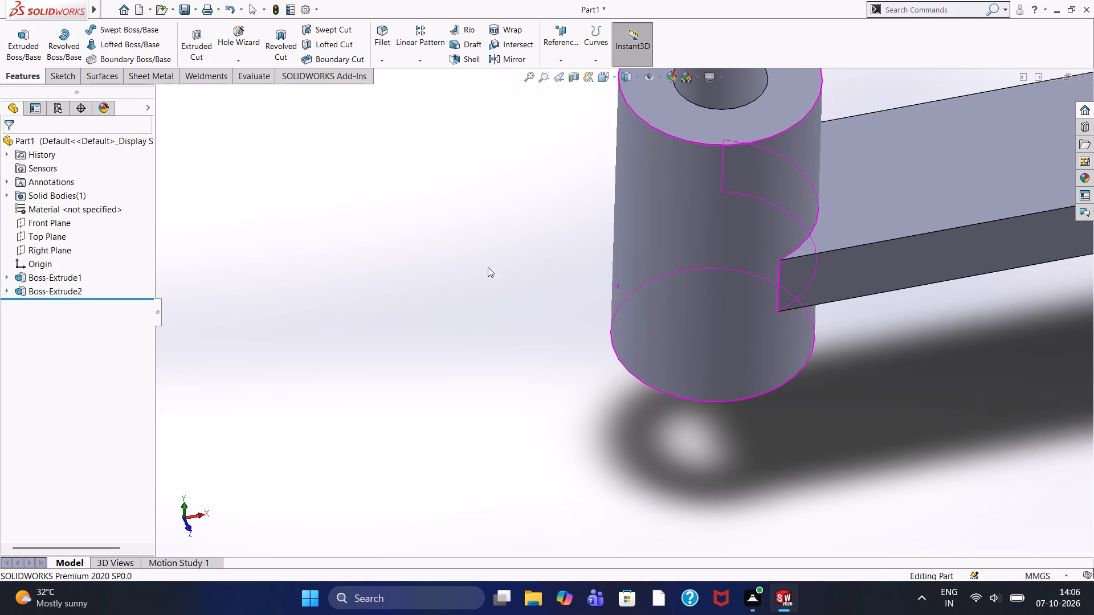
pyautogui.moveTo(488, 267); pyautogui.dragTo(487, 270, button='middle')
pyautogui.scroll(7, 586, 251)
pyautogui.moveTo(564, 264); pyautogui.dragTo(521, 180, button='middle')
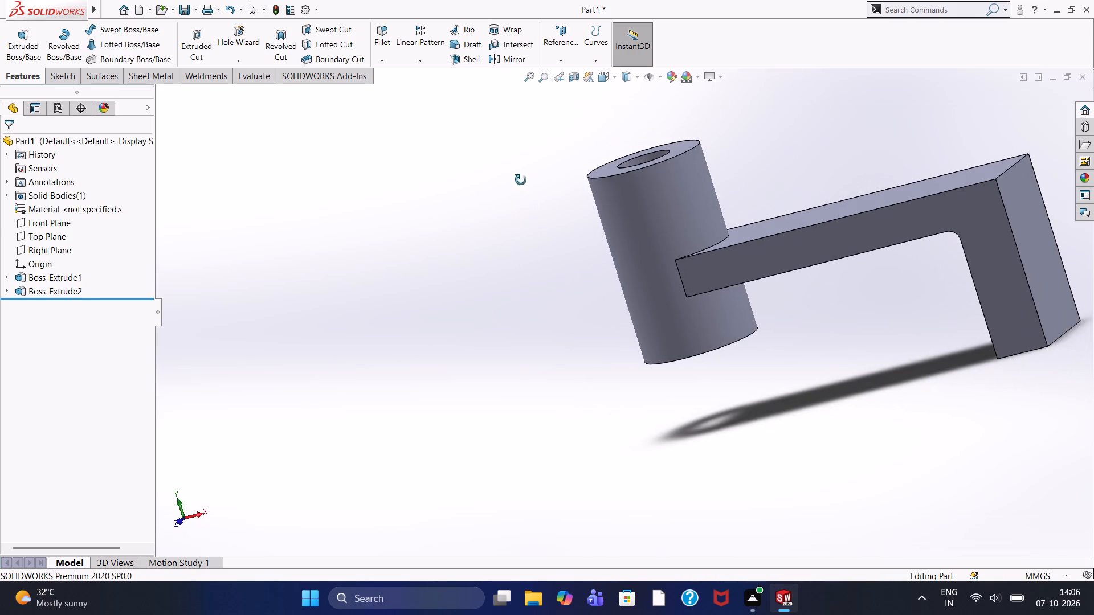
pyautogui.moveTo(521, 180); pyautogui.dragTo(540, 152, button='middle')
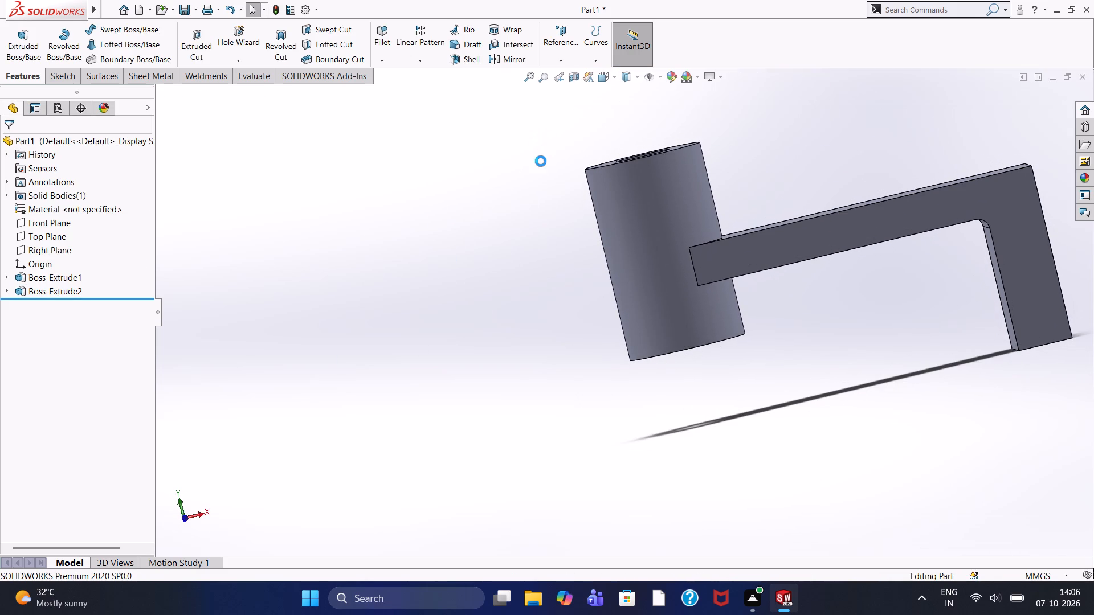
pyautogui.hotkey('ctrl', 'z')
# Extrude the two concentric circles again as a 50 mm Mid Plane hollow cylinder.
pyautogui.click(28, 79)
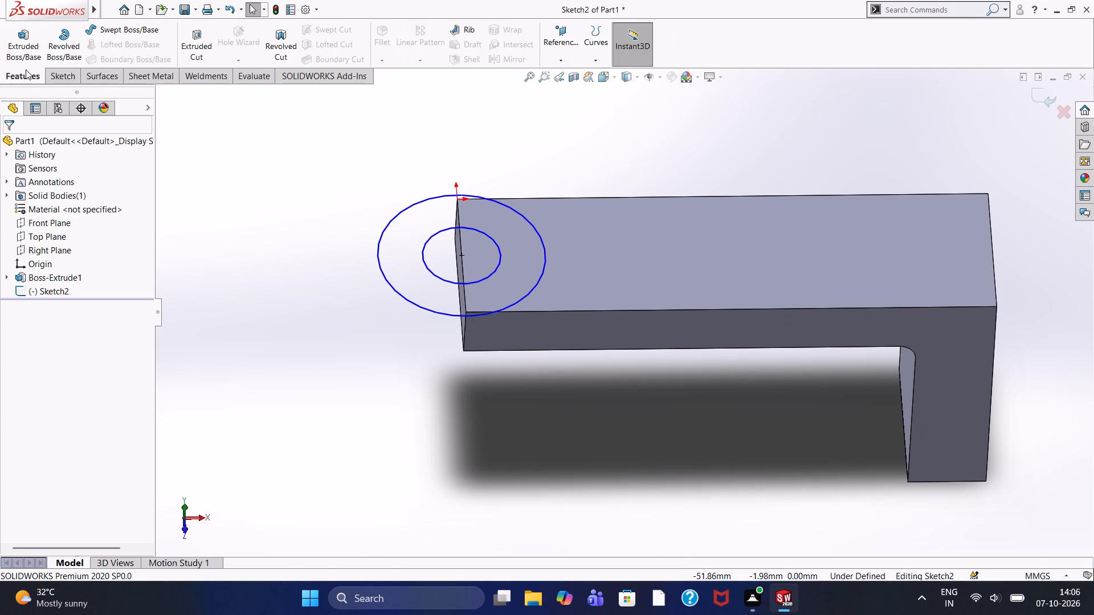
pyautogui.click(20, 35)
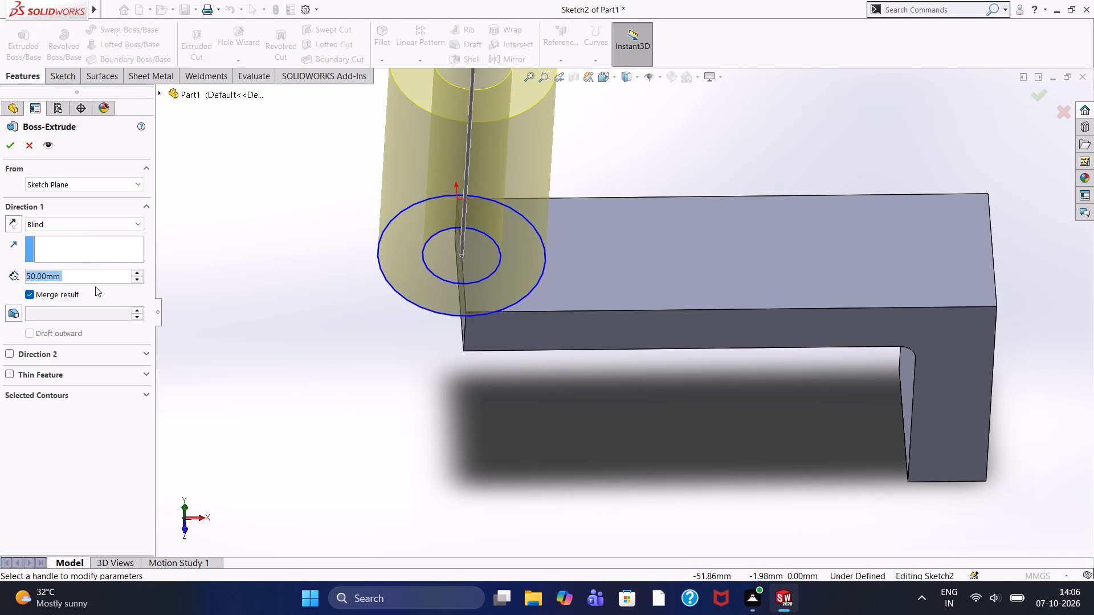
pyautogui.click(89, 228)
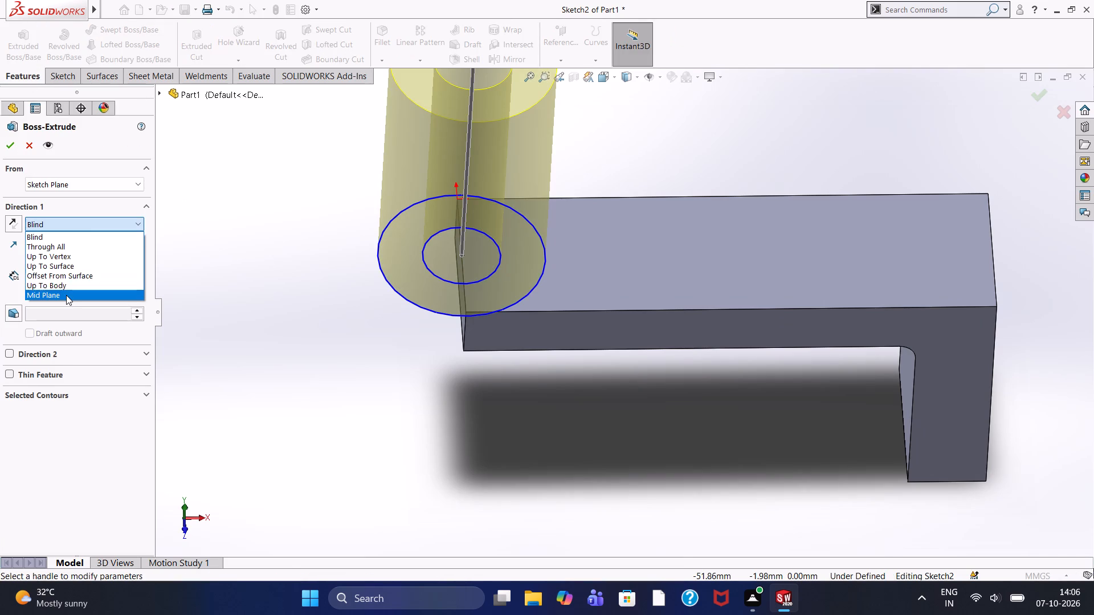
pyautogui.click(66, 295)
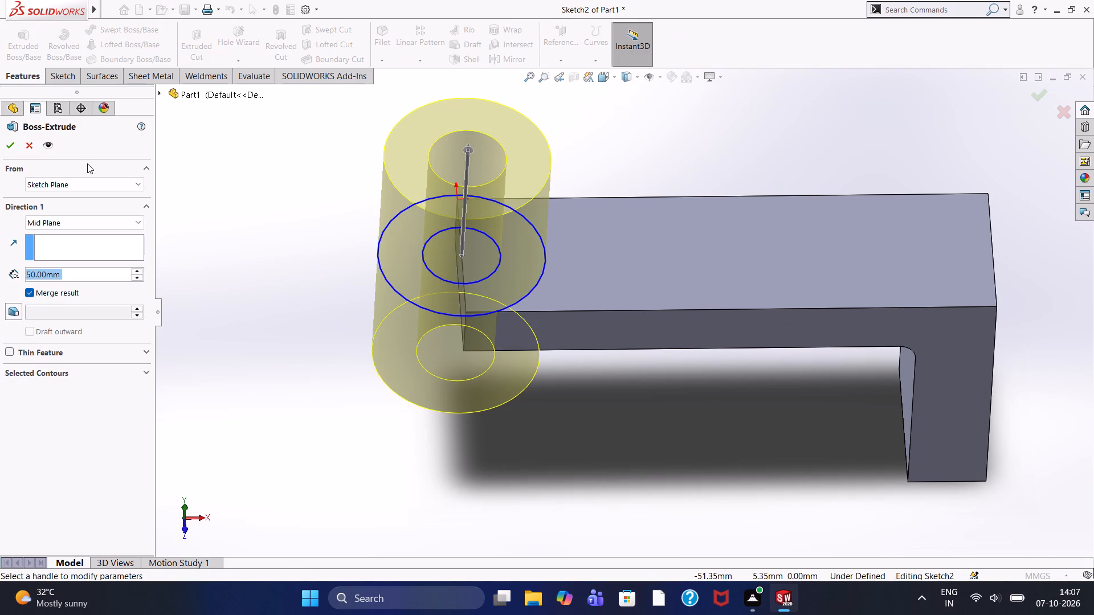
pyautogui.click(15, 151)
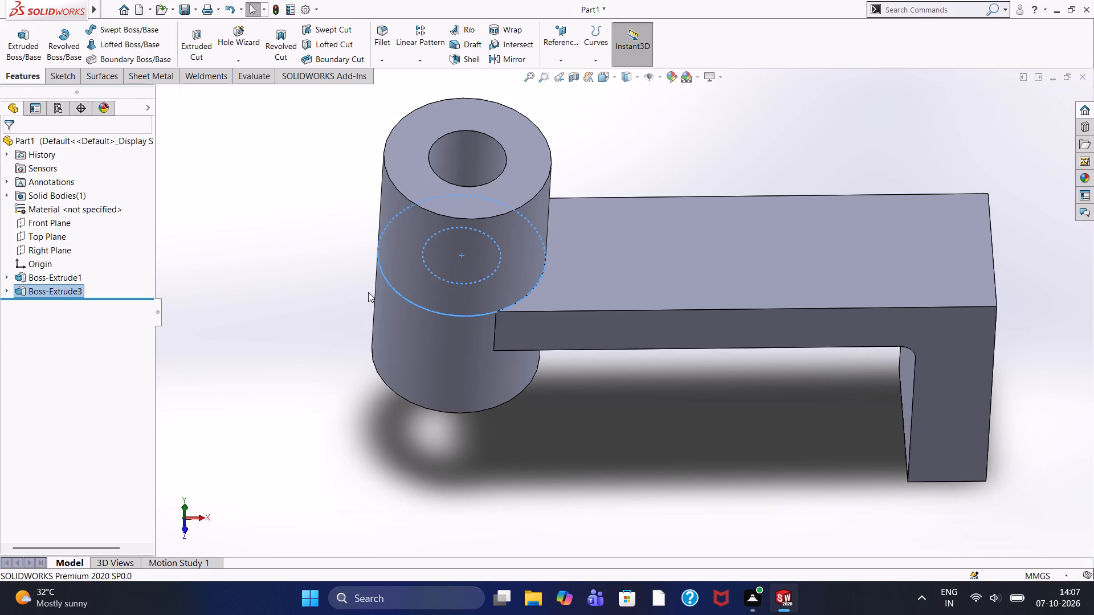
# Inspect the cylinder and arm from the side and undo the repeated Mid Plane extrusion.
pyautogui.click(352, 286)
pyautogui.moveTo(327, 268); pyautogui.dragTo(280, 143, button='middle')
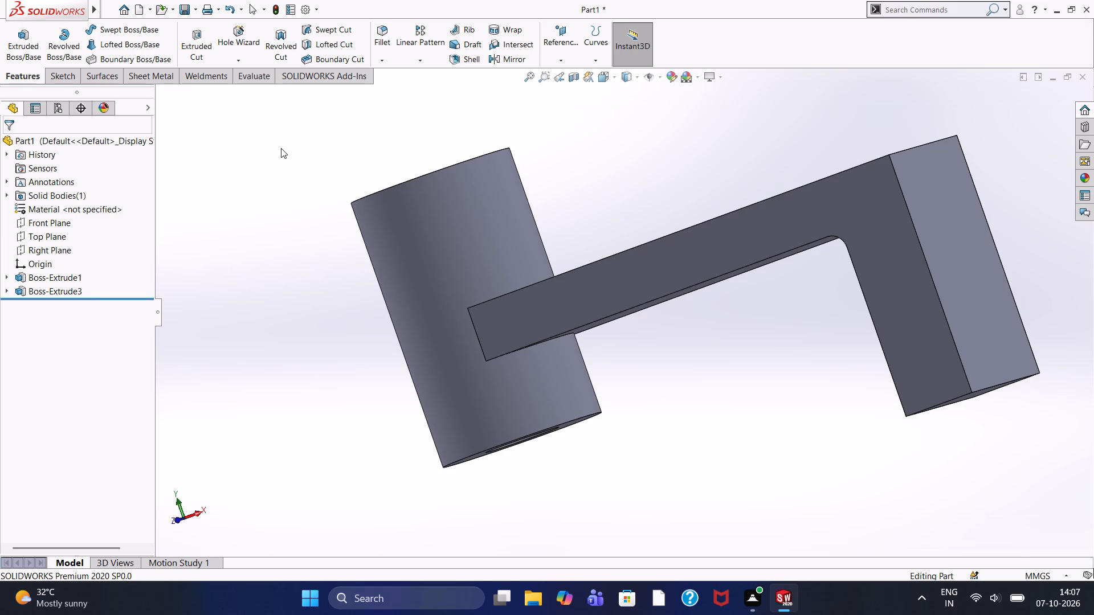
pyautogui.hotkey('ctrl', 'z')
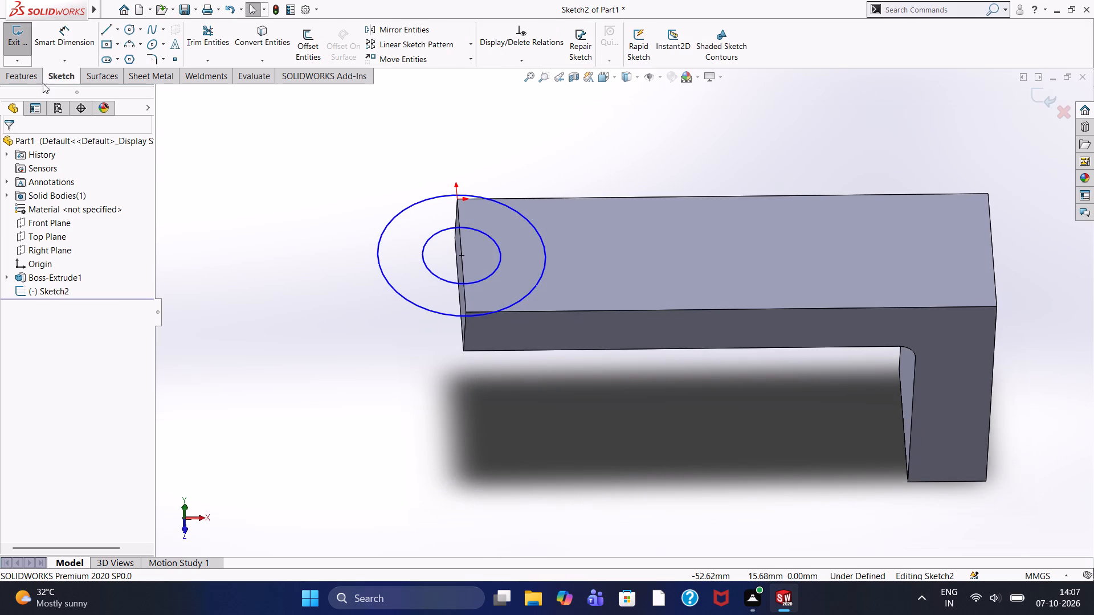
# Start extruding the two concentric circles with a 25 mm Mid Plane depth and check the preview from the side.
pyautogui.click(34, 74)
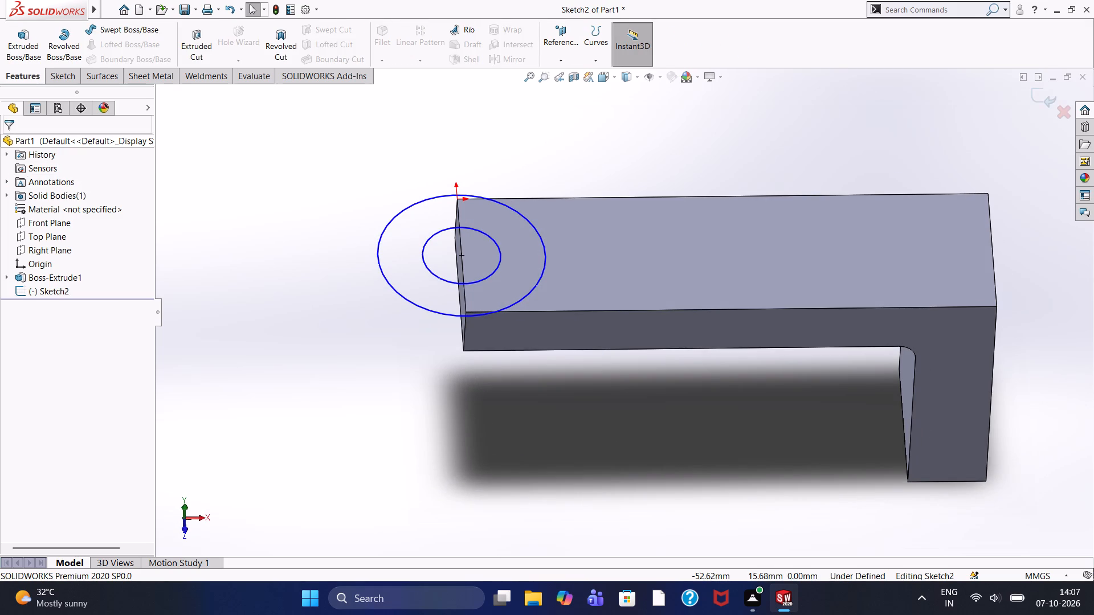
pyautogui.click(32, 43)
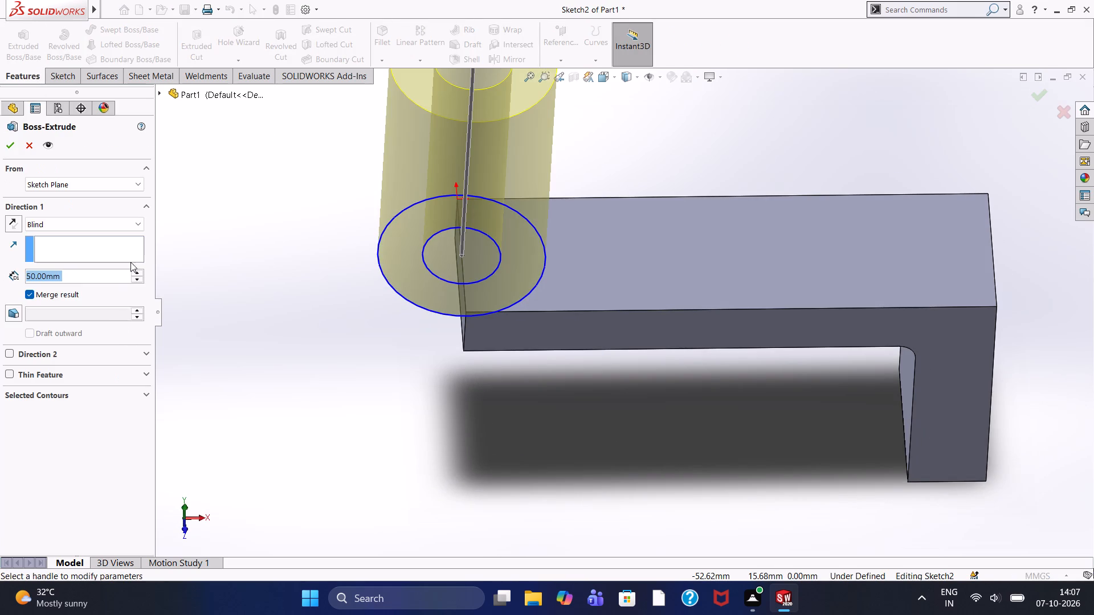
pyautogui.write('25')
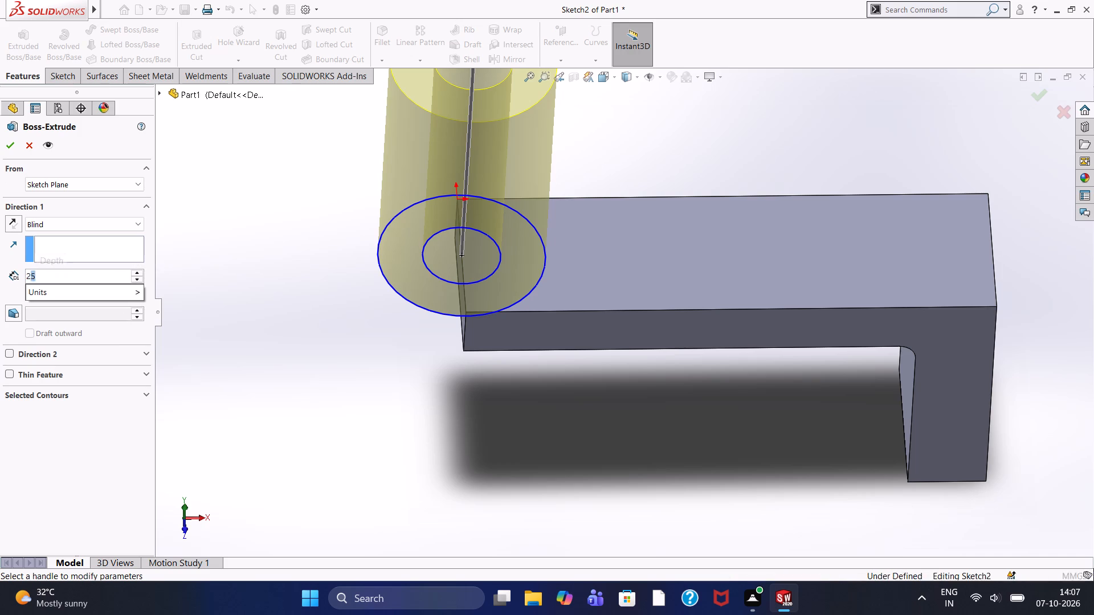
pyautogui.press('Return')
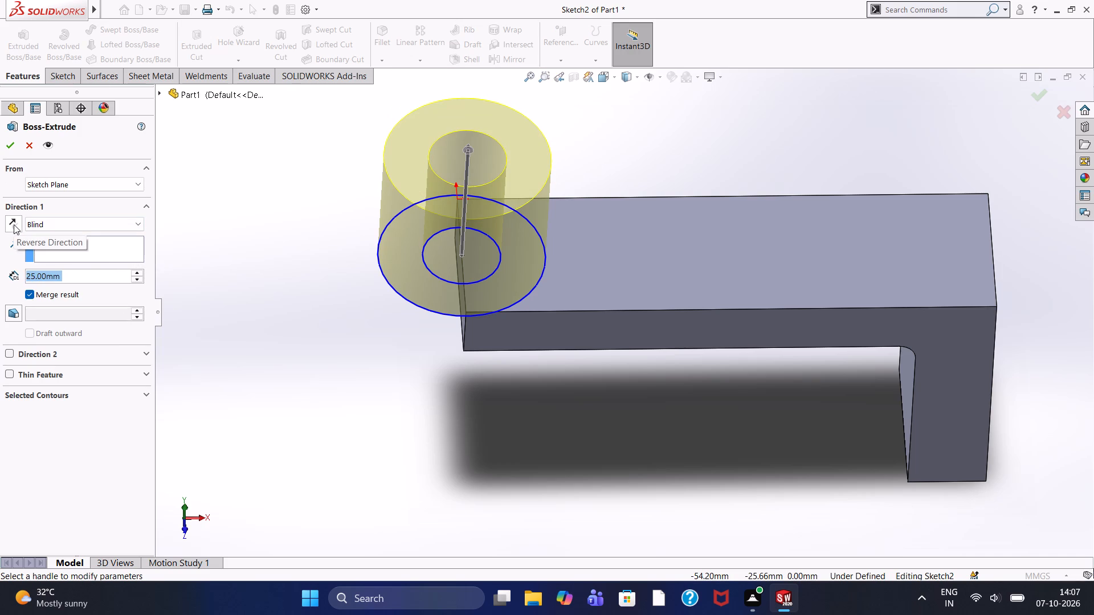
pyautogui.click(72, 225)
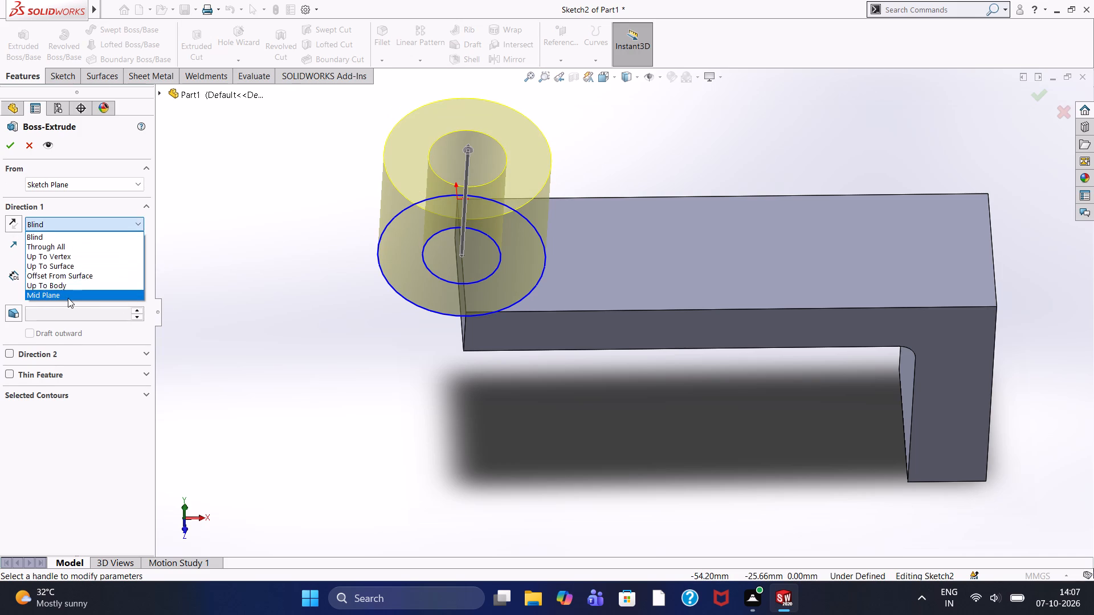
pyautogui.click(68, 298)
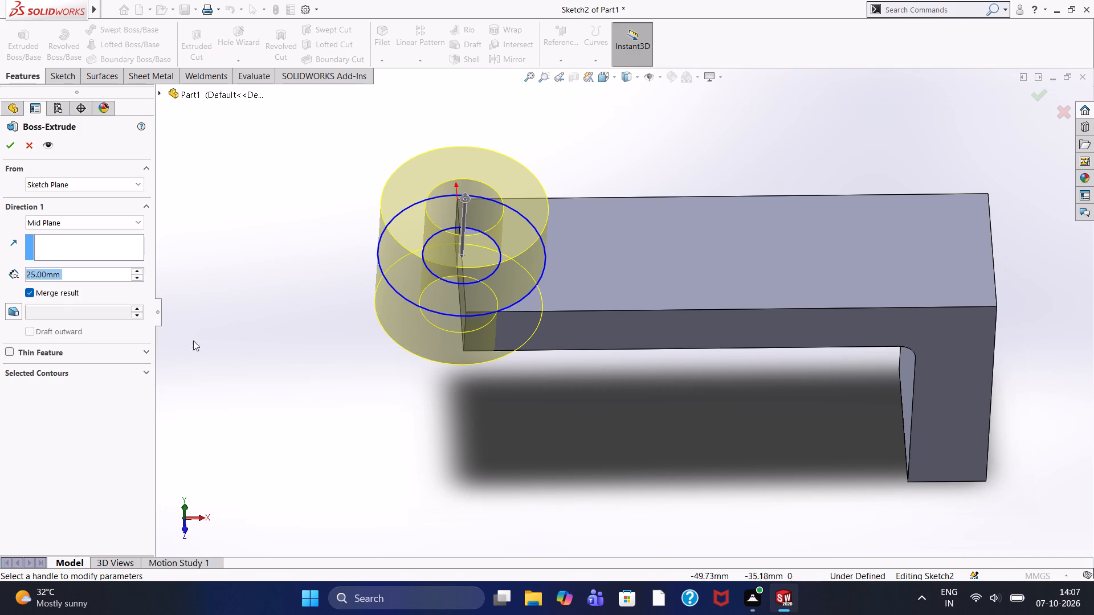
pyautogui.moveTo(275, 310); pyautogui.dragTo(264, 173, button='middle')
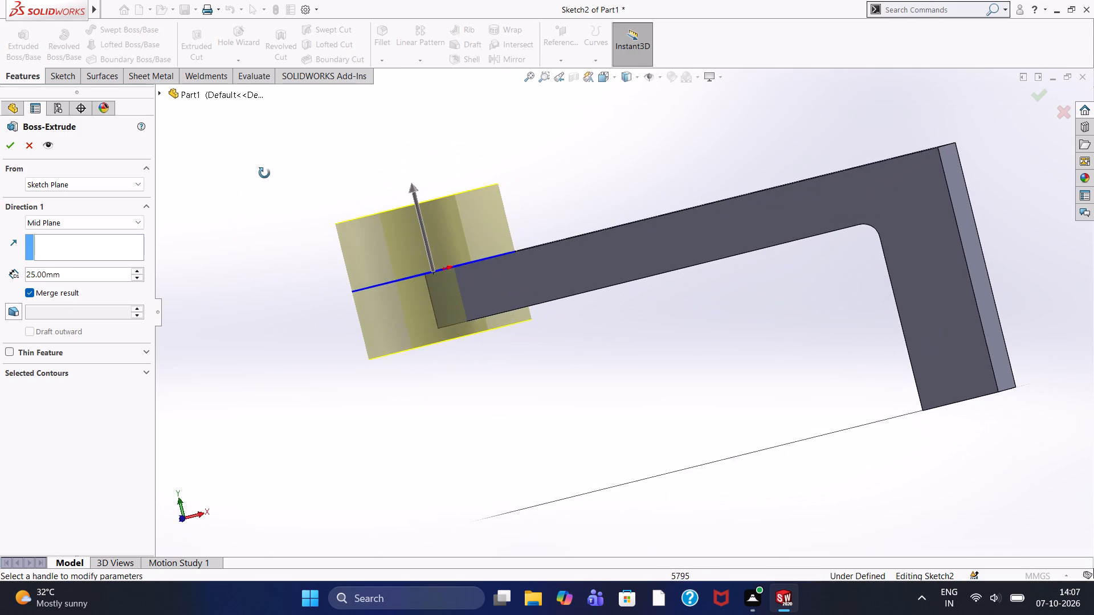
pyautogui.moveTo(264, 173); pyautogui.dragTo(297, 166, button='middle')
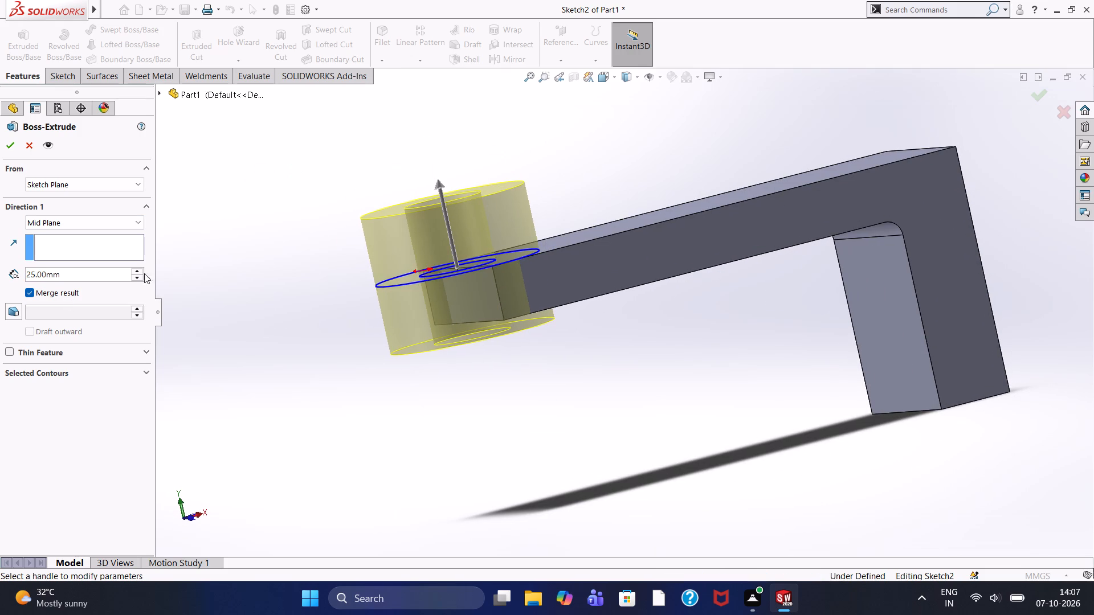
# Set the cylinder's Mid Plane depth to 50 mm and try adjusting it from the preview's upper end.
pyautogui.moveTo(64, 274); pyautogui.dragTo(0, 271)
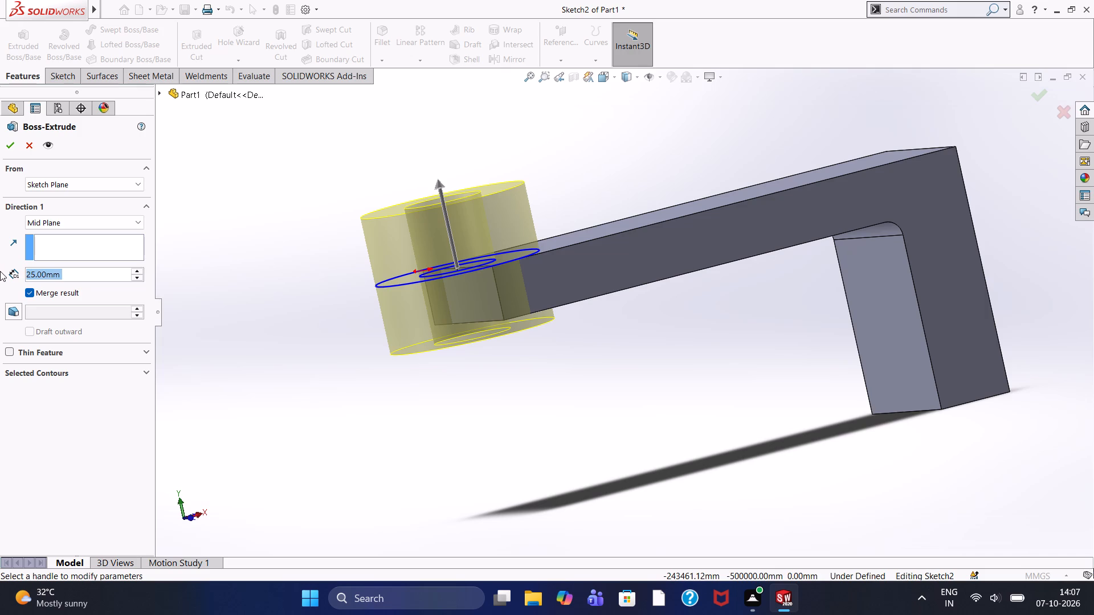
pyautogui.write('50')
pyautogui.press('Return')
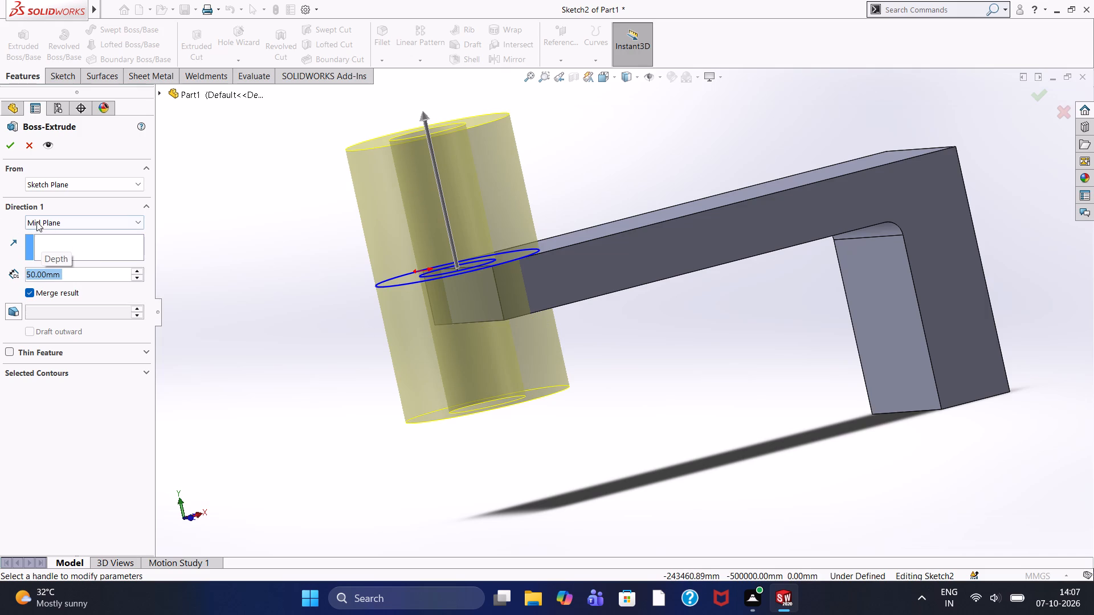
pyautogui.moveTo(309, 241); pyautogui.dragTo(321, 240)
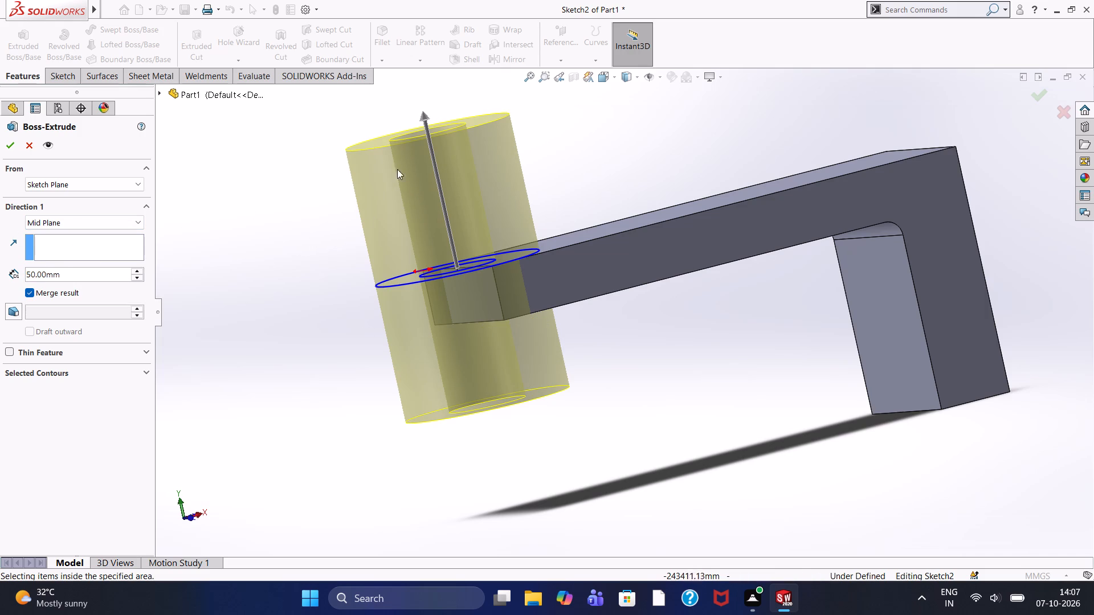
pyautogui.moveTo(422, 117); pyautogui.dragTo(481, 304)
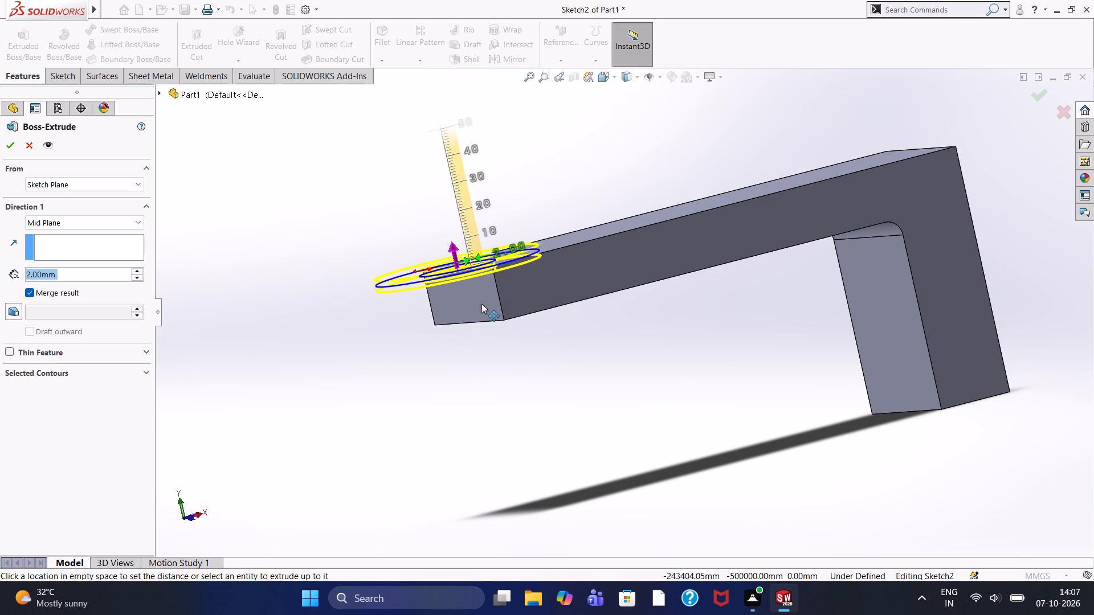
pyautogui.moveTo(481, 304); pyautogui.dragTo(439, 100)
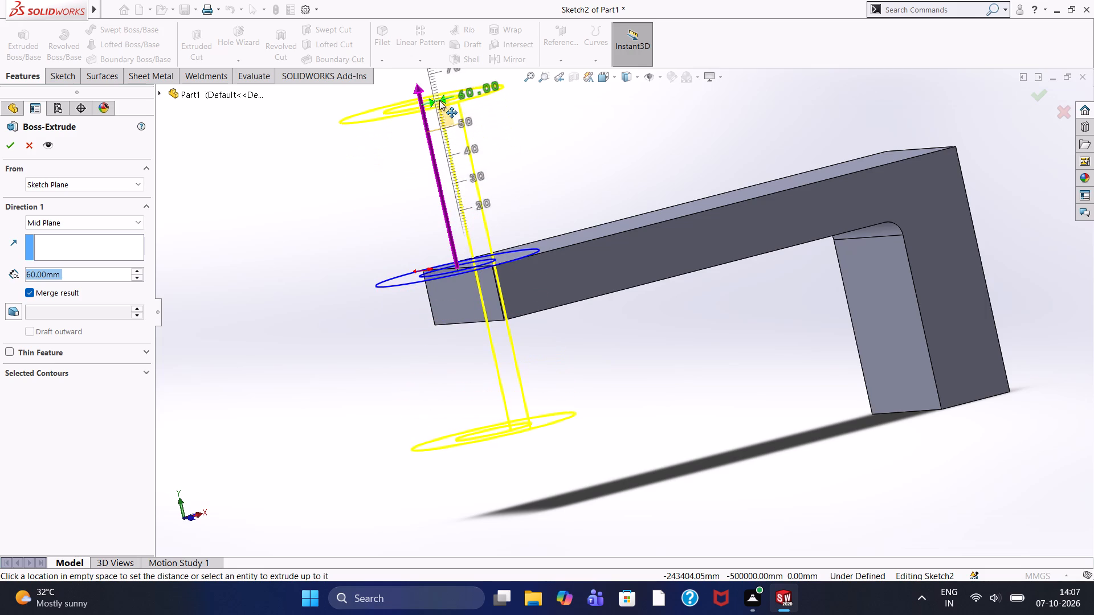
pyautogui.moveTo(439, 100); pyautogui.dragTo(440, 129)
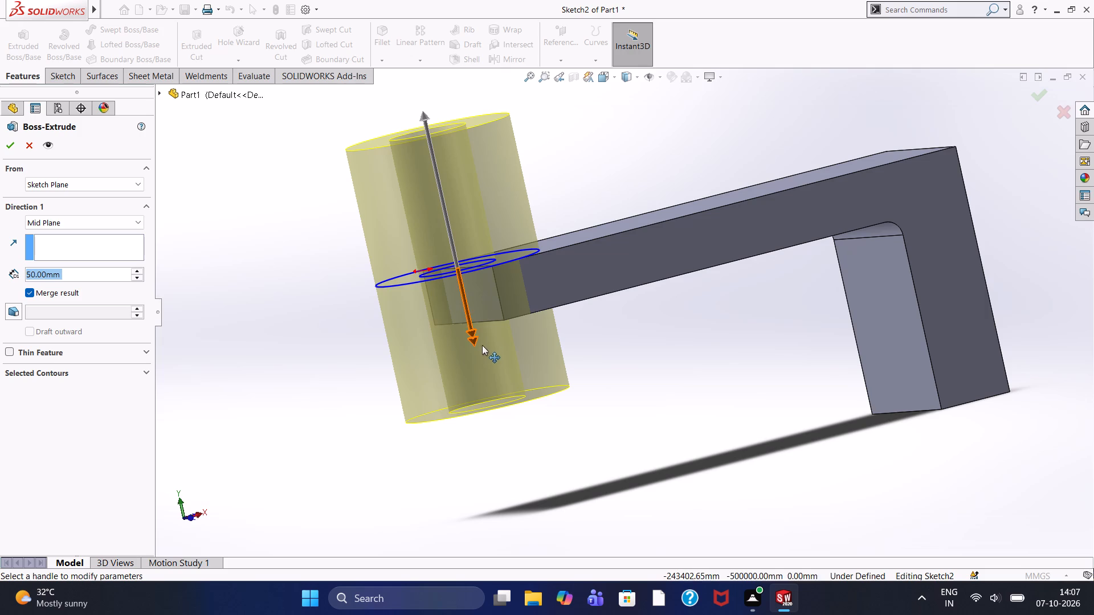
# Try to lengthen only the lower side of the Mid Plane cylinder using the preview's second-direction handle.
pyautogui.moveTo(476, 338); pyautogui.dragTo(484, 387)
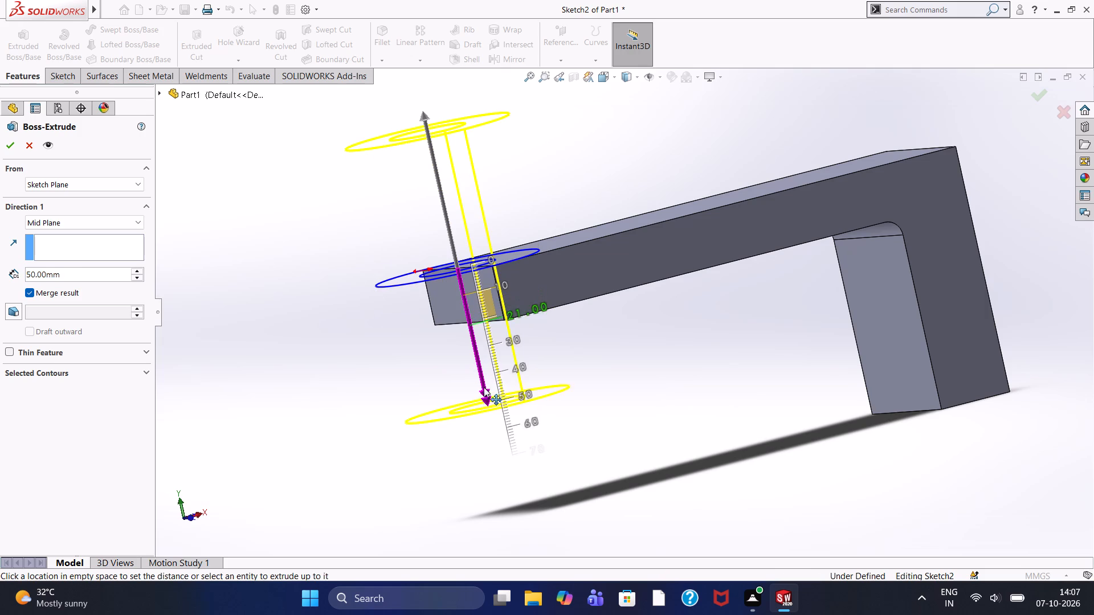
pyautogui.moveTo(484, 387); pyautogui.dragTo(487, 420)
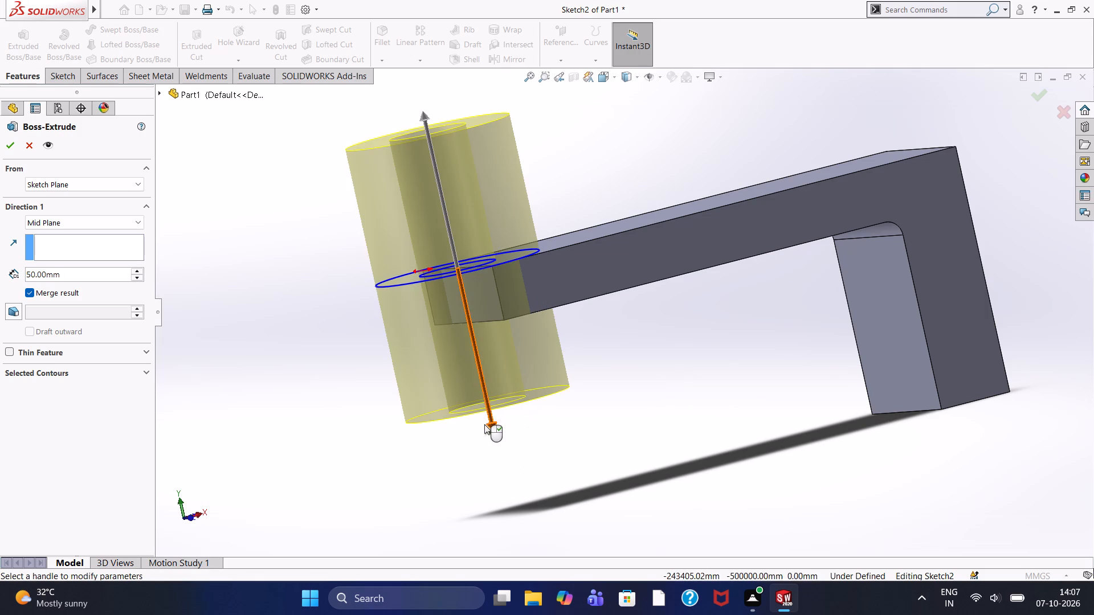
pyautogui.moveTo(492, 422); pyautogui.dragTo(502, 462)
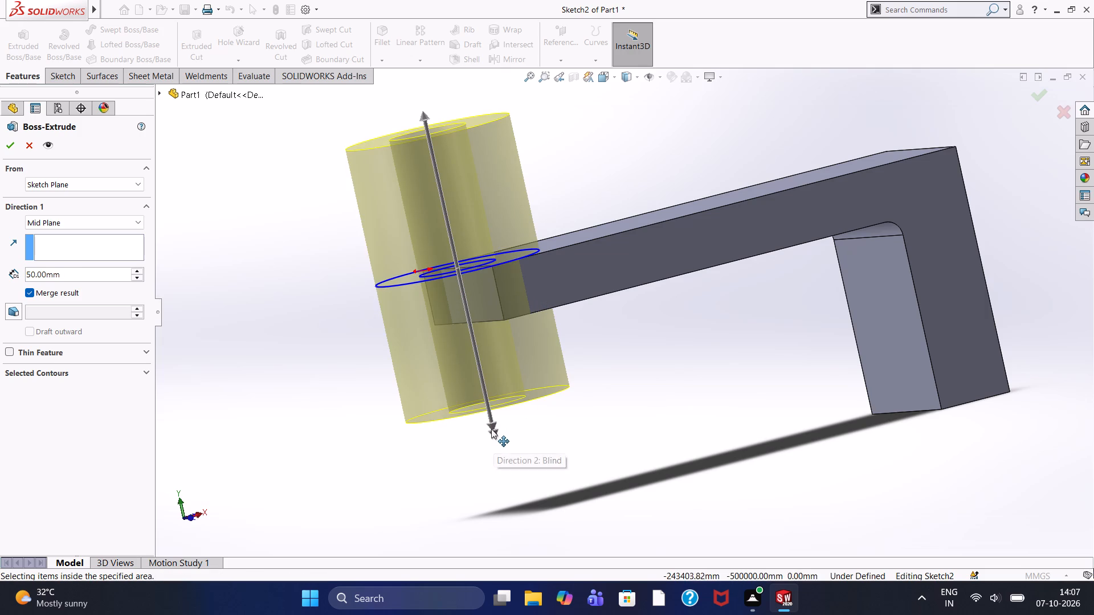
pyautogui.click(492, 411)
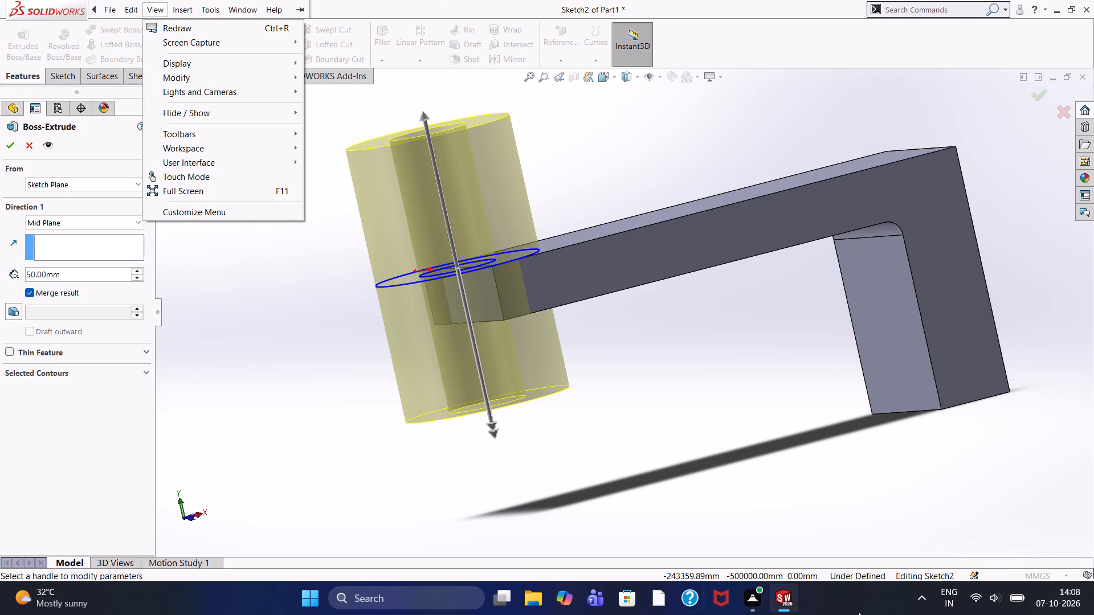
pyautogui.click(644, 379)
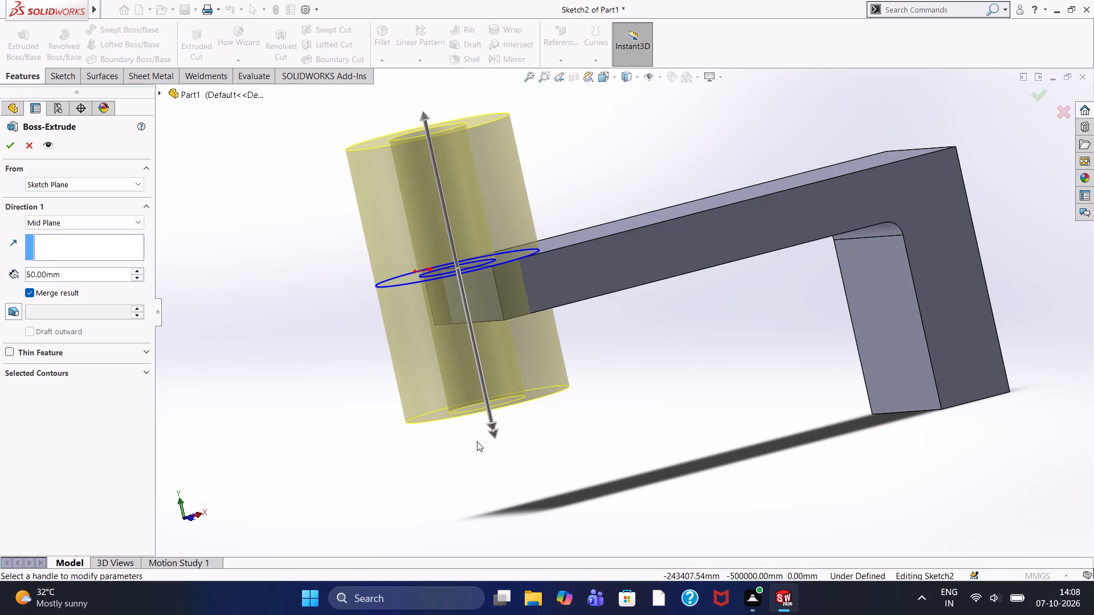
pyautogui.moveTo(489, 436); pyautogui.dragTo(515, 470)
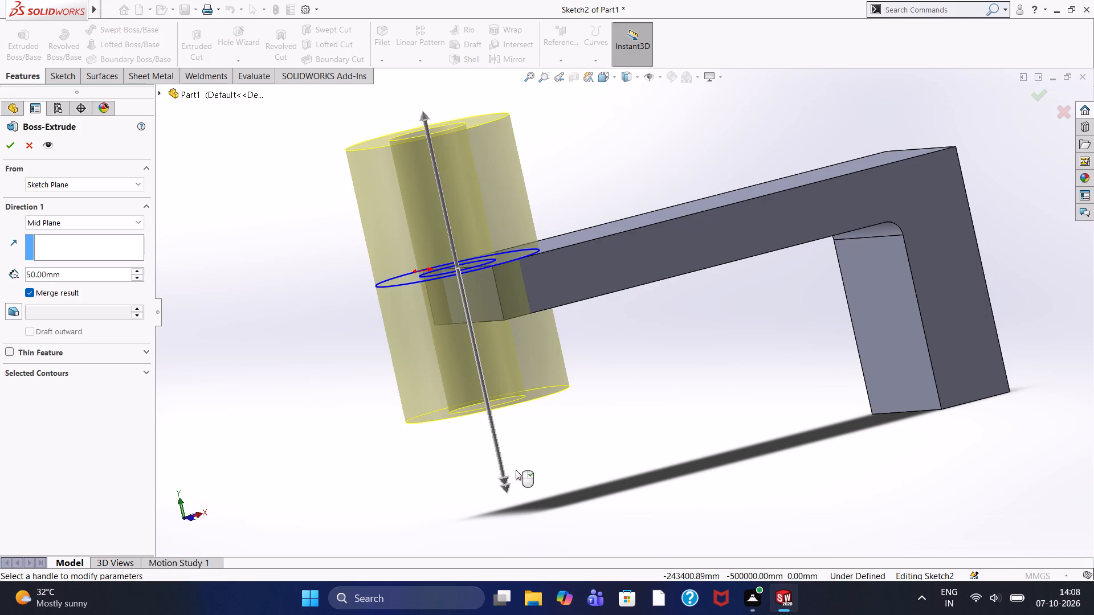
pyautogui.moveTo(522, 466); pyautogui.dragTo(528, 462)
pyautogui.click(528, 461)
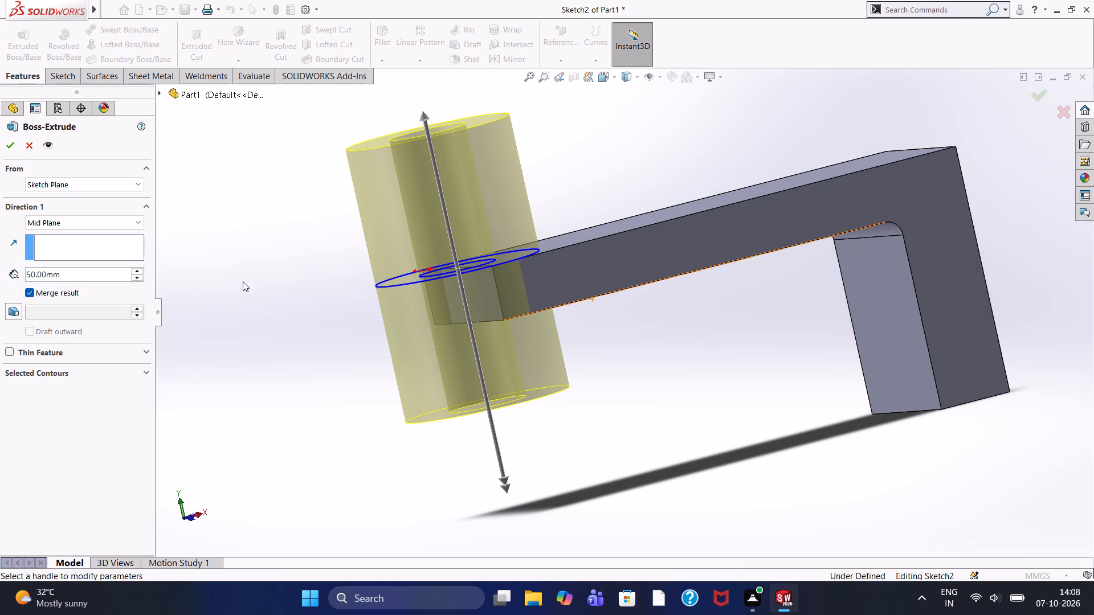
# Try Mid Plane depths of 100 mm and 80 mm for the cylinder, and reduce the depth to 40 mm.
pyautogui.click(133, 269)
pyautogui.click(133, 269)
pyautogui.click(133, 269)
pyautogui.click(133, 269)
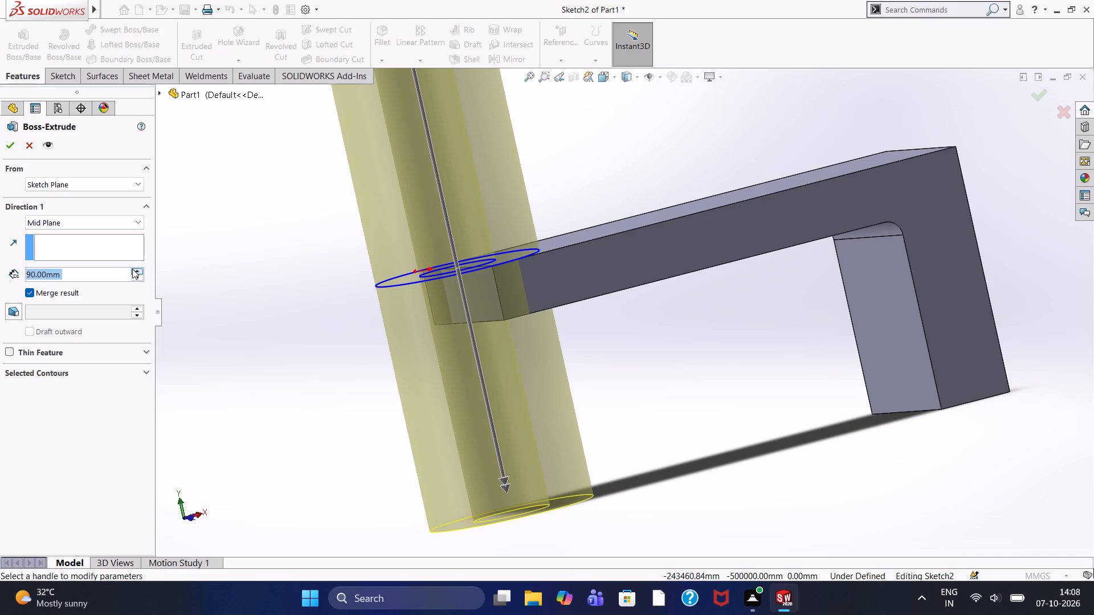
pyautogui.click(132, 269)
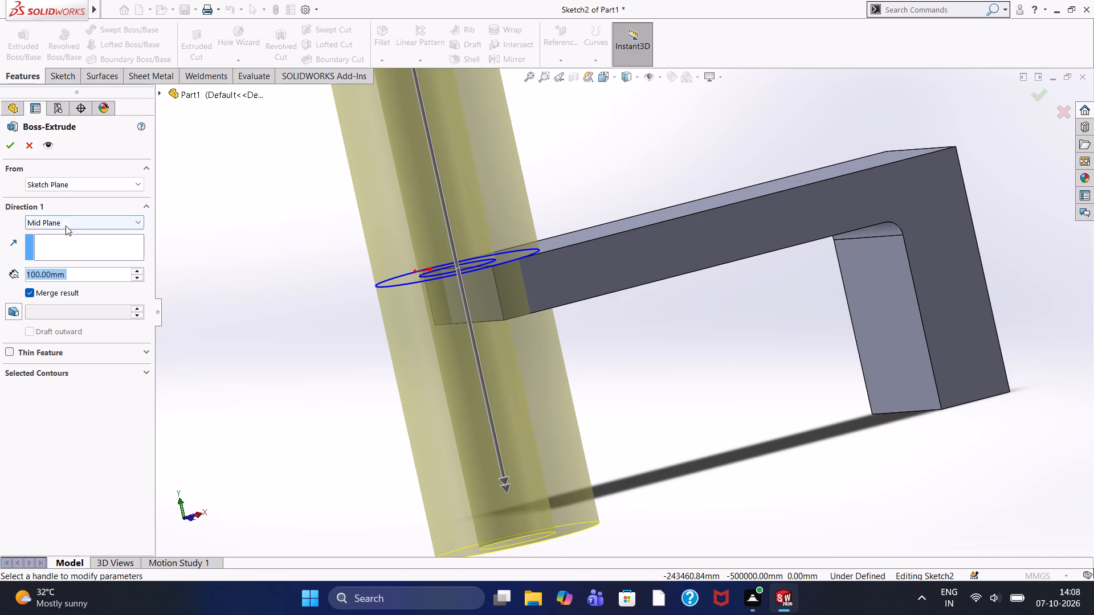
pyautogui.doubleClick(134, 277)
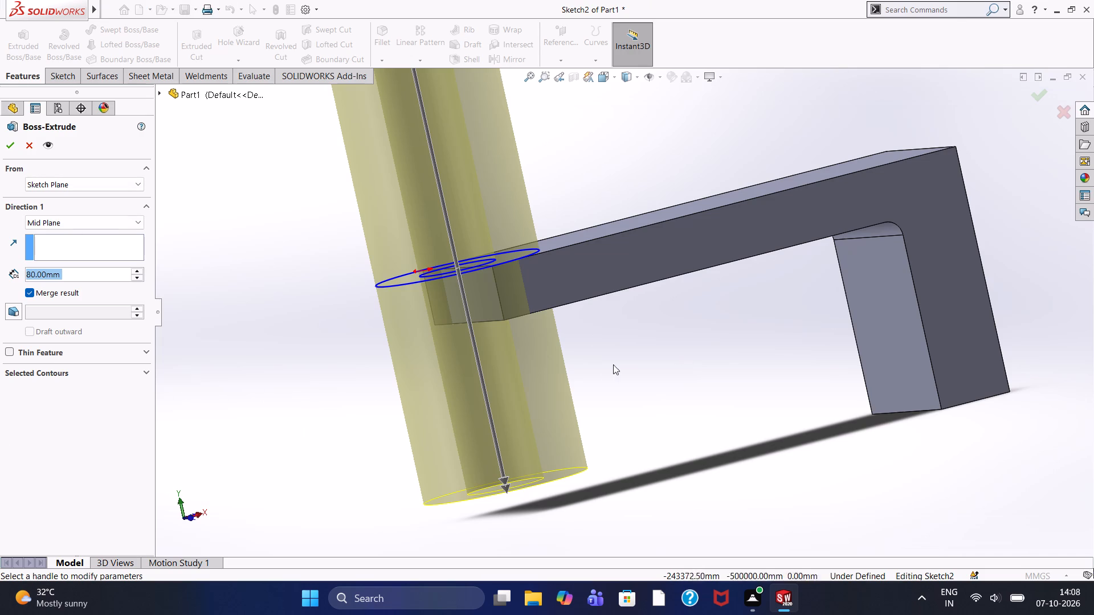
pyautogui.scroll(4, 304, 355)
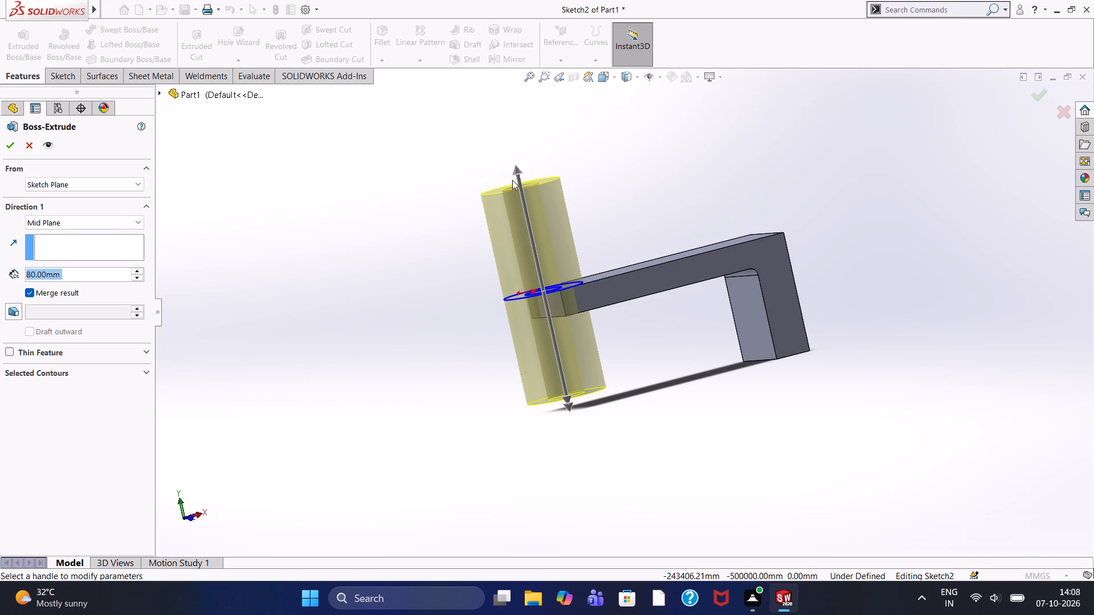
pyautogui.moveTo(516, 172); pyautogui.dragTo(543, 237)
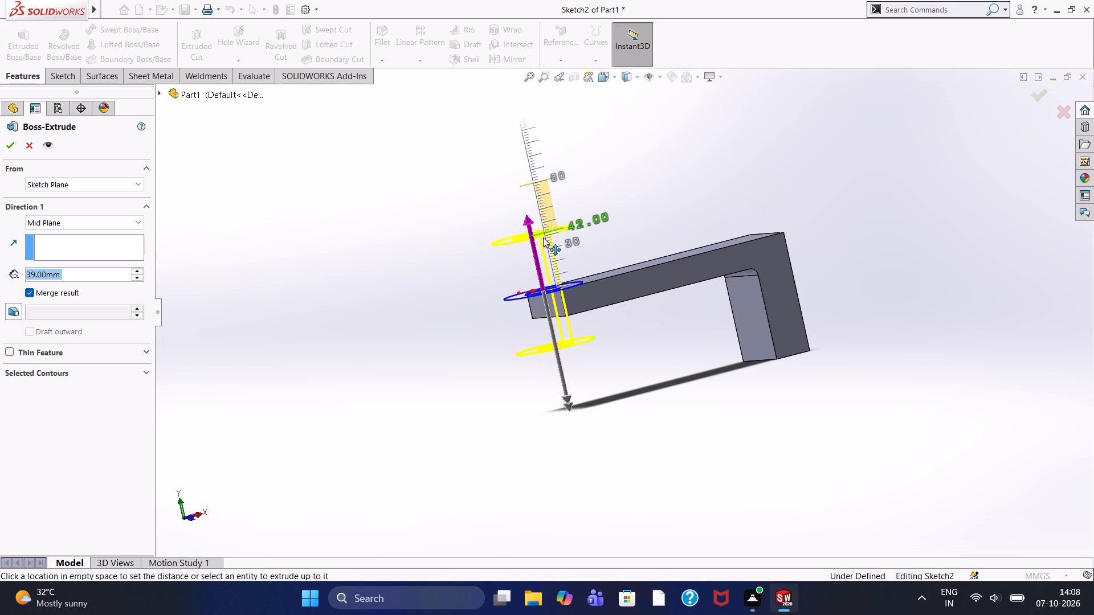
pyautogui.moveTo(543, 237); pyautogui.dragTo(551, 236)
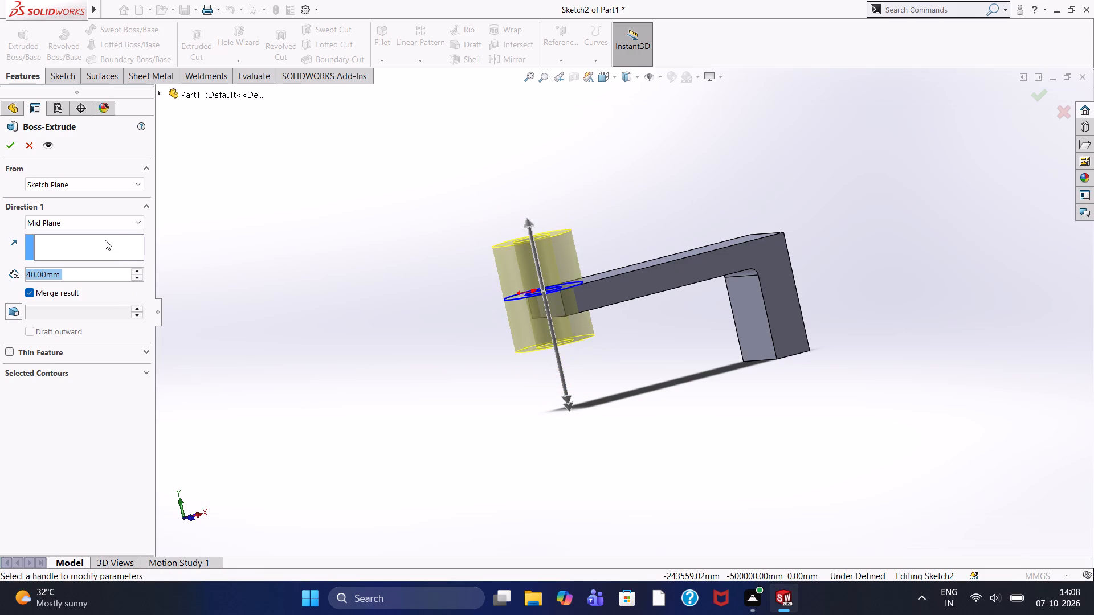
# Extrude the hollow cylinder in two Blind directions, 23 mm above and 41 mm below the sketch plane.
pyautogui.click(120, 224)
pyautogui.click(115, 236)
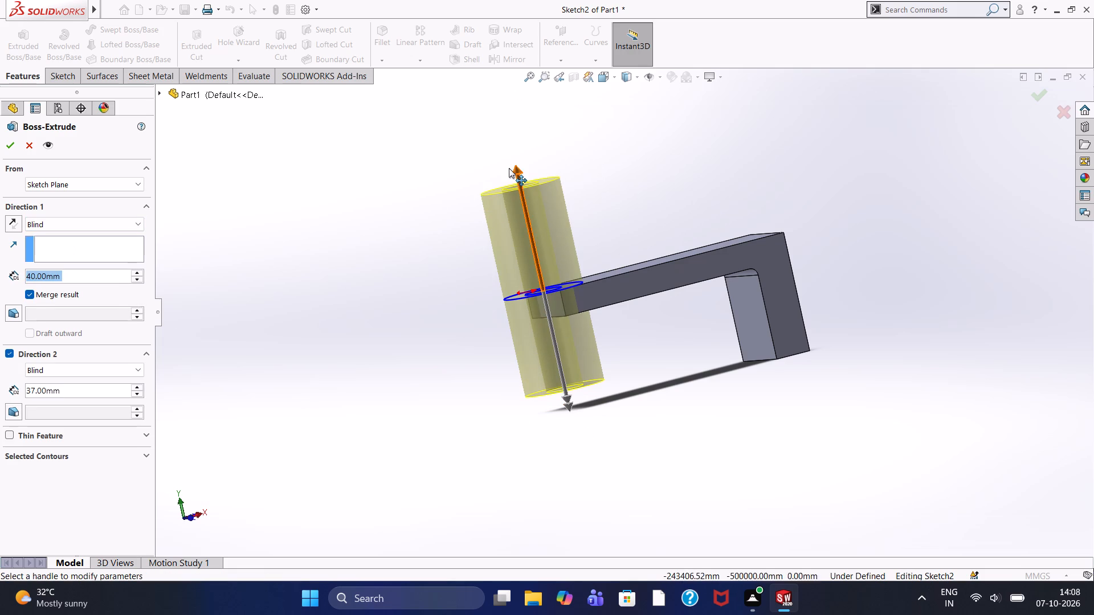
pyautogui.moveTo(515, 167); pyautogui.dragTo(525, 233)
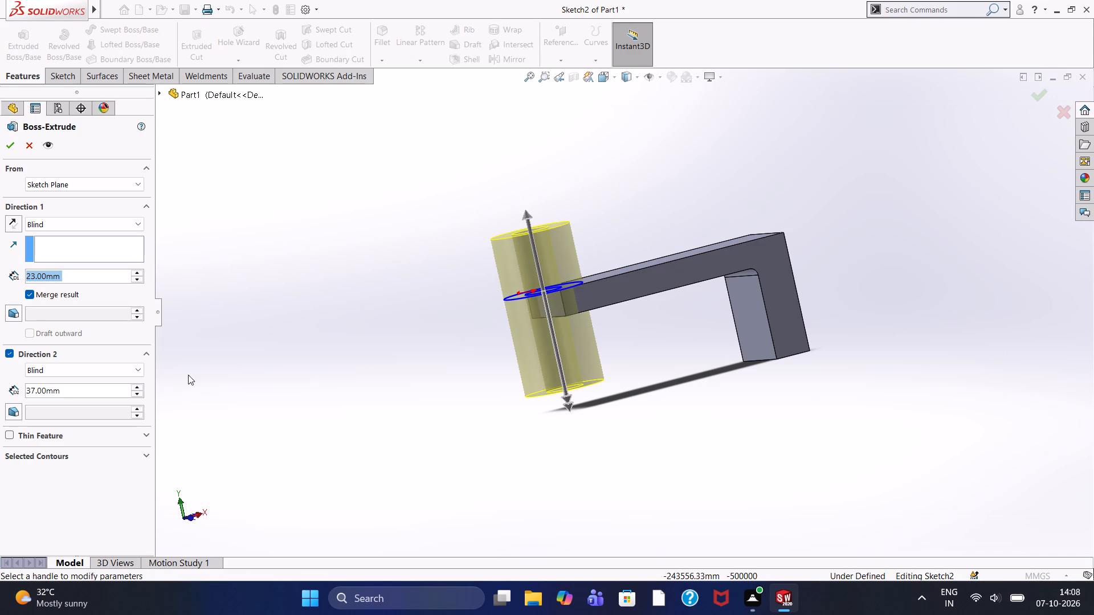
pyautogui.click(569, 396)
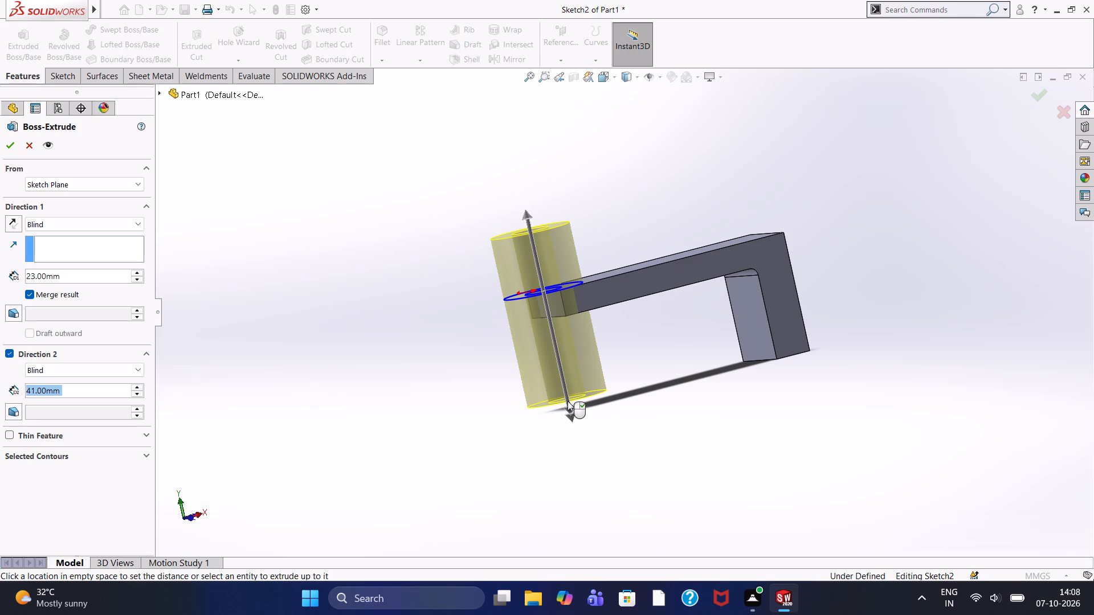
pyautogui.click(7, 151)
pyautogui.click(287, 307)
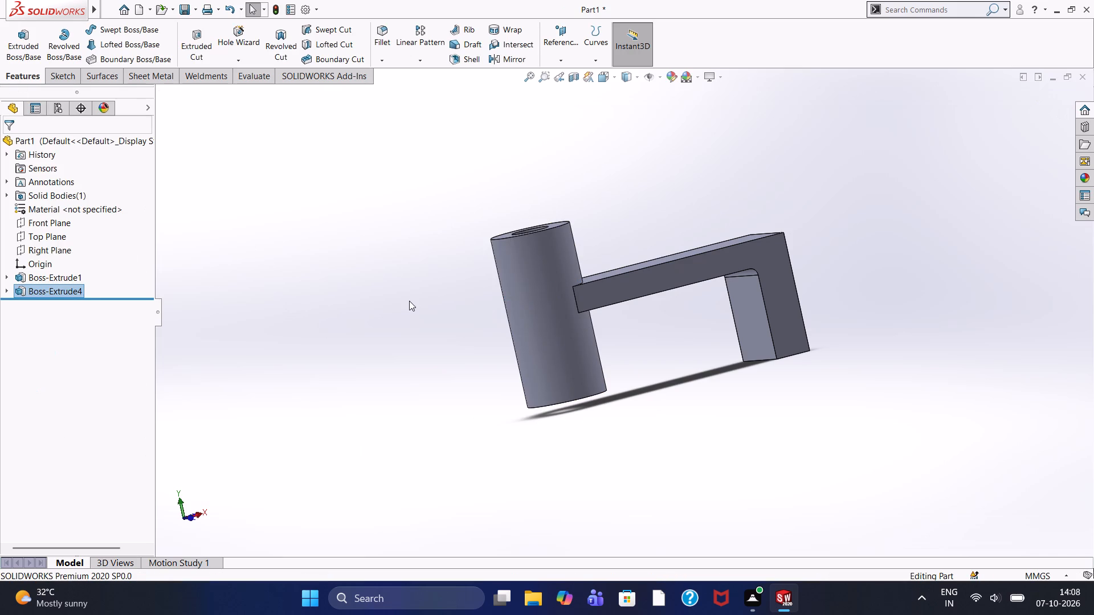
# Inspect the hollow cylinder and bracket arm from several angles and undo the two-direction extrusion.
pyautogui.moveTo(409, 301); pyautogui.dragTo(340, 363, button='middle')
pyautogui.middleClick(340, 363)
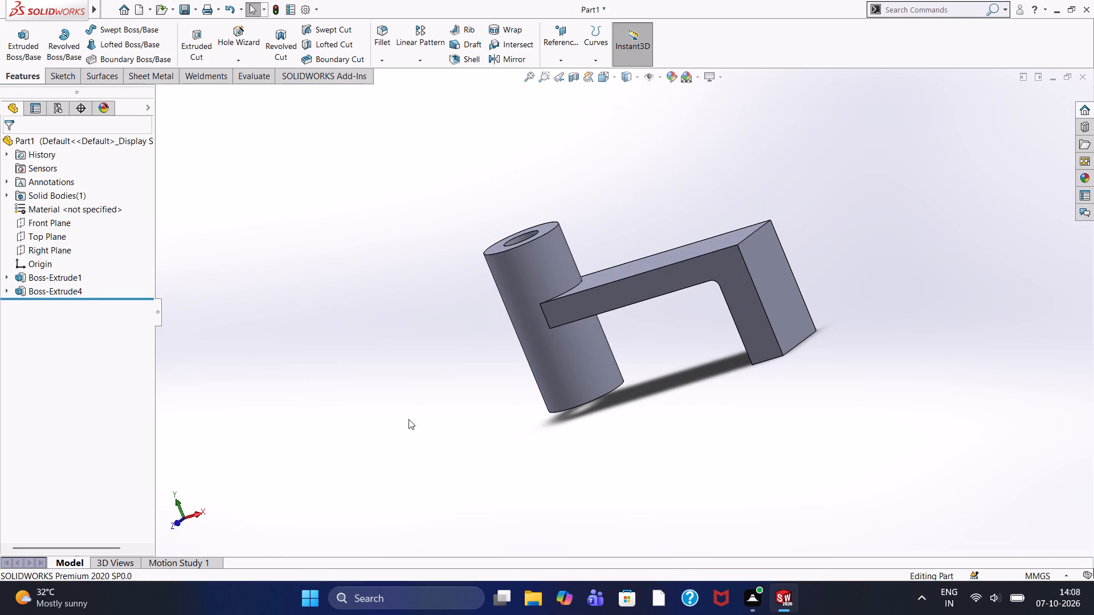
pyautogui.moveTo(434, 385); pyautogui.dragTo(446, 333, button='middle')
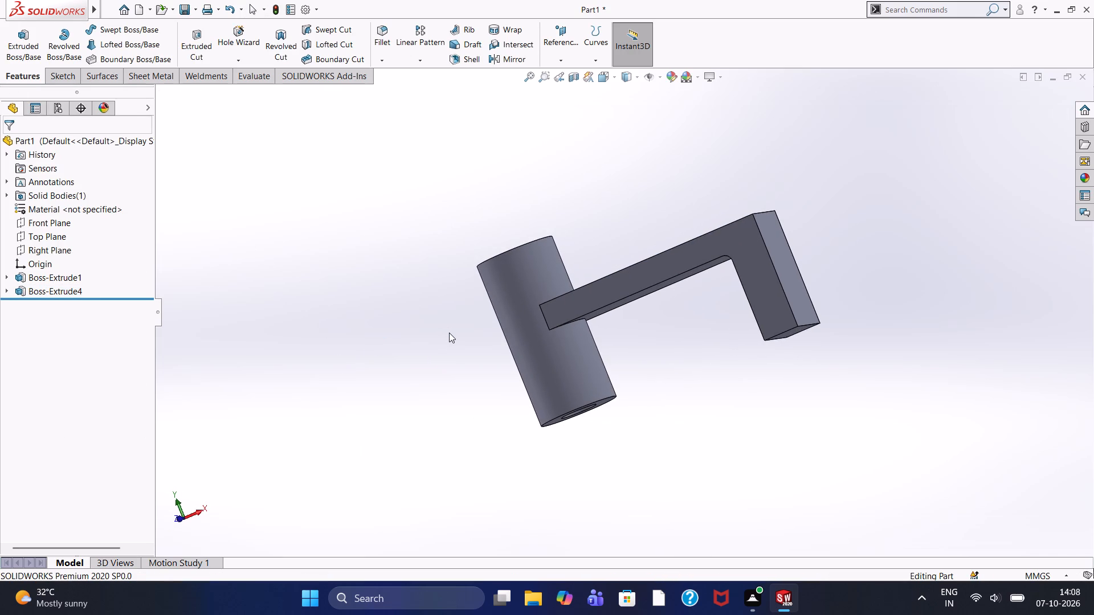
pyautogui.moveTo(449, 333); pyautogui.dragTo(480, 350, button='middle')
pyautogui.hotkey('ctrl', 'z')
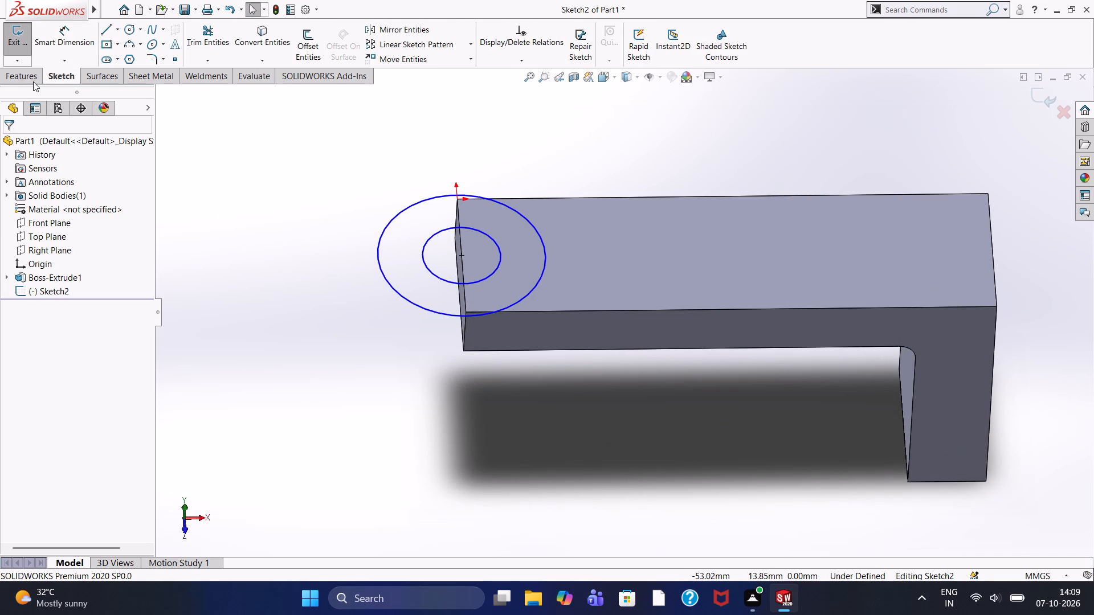
# Extrude the hollow cylinder sketch in two Blind directions, 46 mm below and 21 mm above the sketch plane, merging it with the arm.
pyautogui.click(33, 81)
pyautogui.click(23, 45)
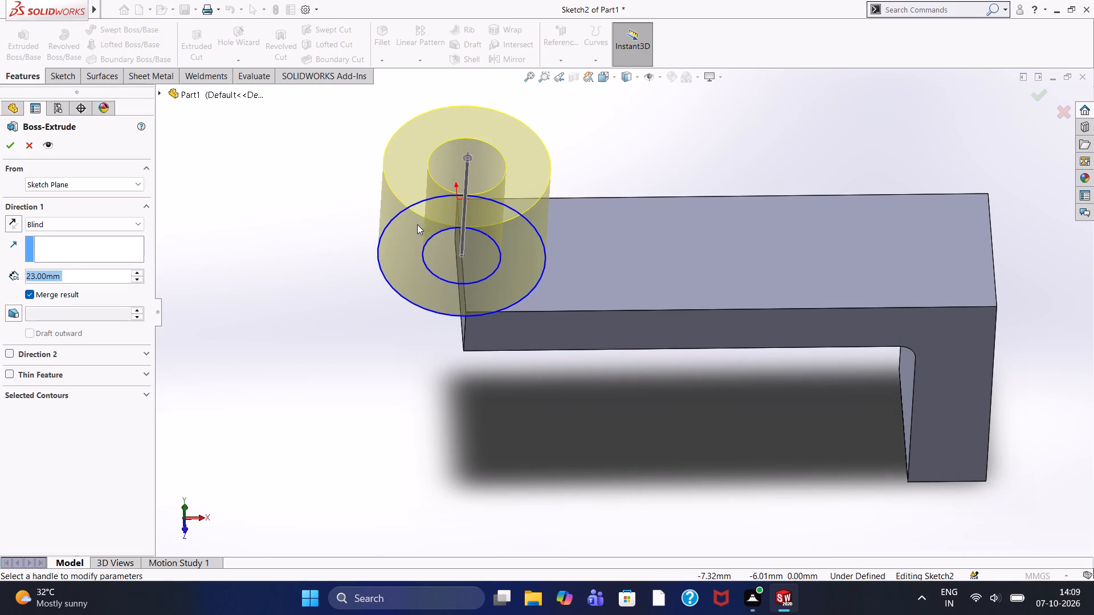
pyautogui.moveTo(227, 303); pyautogui.dragTo(276, 216, button='middle')
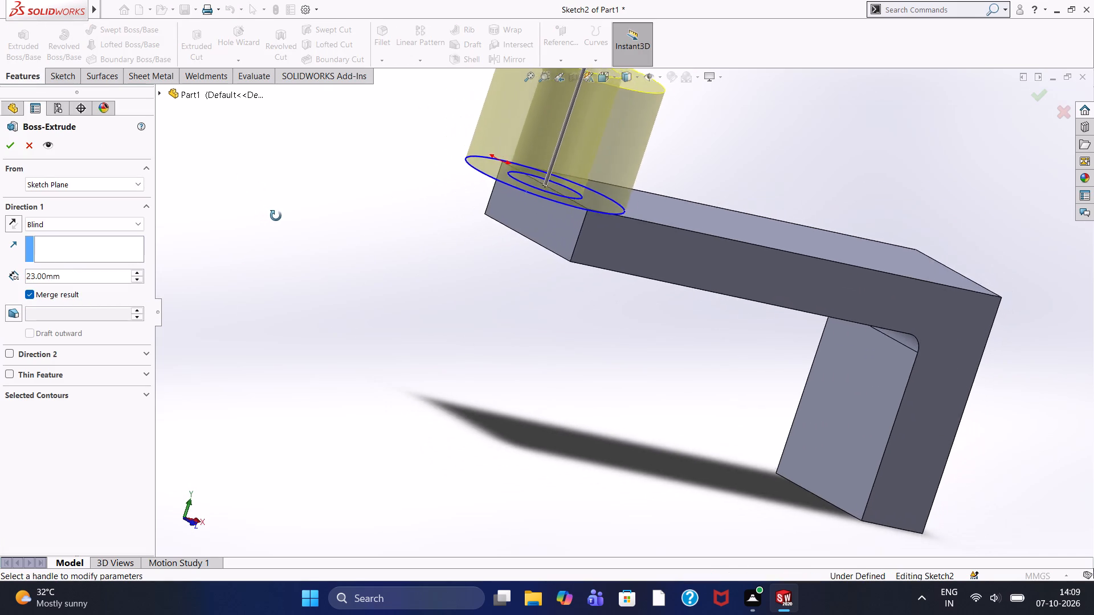
pyautogui.moveTo(276, 216); pyautogui.dragTo(166, 259, button='middle')
pyautogui.scroll(3, 463, 240)
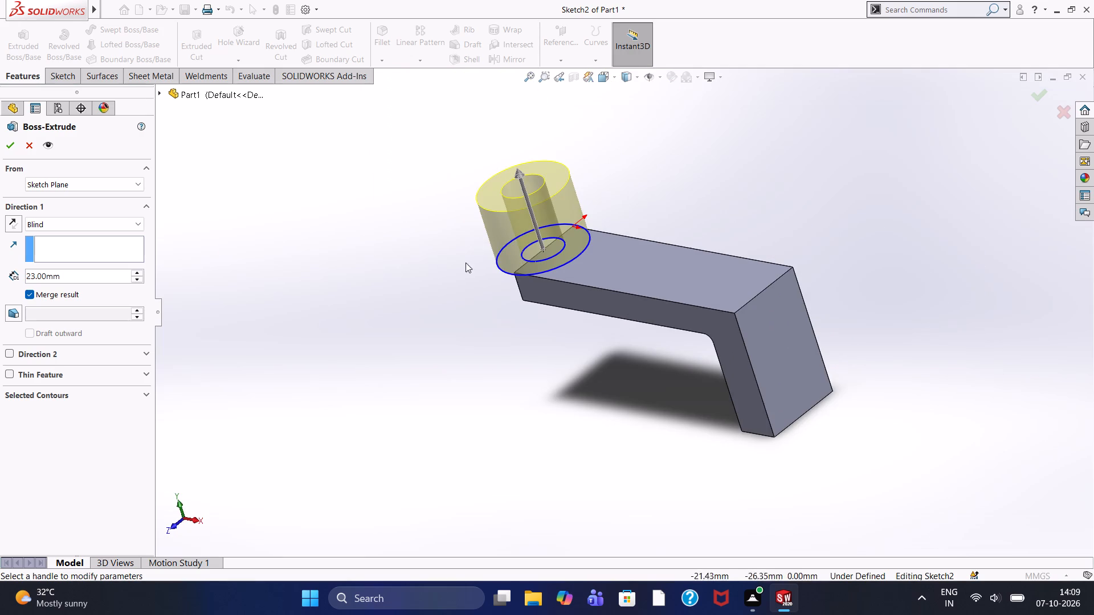
pyautogui.moveTo(464, 269); pyautogui.dragTo(513, 226, button='middle')
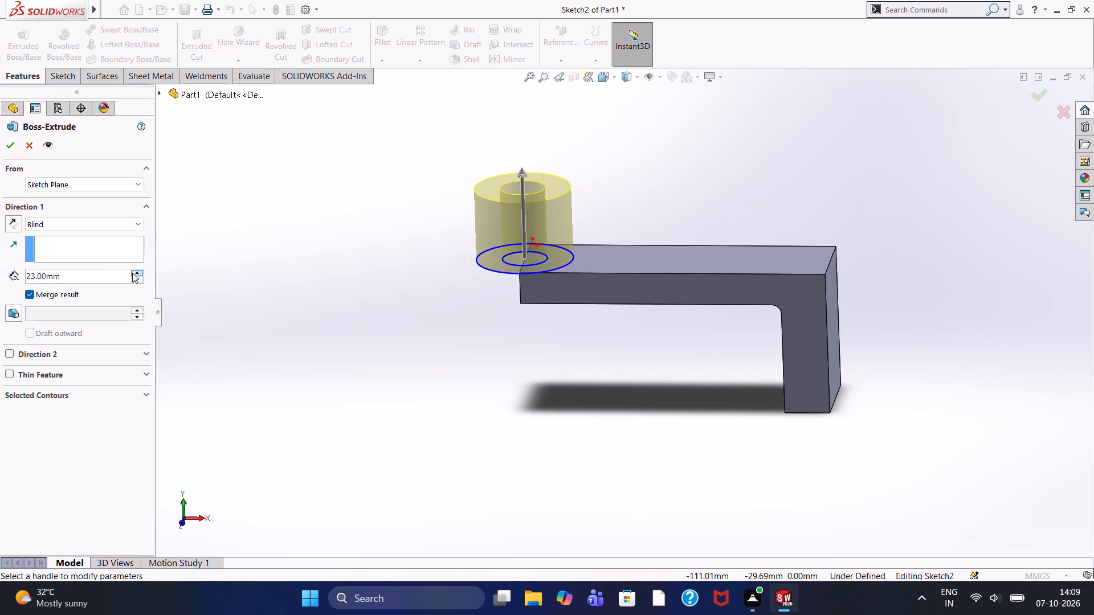
pyautogui.click(132, 273)
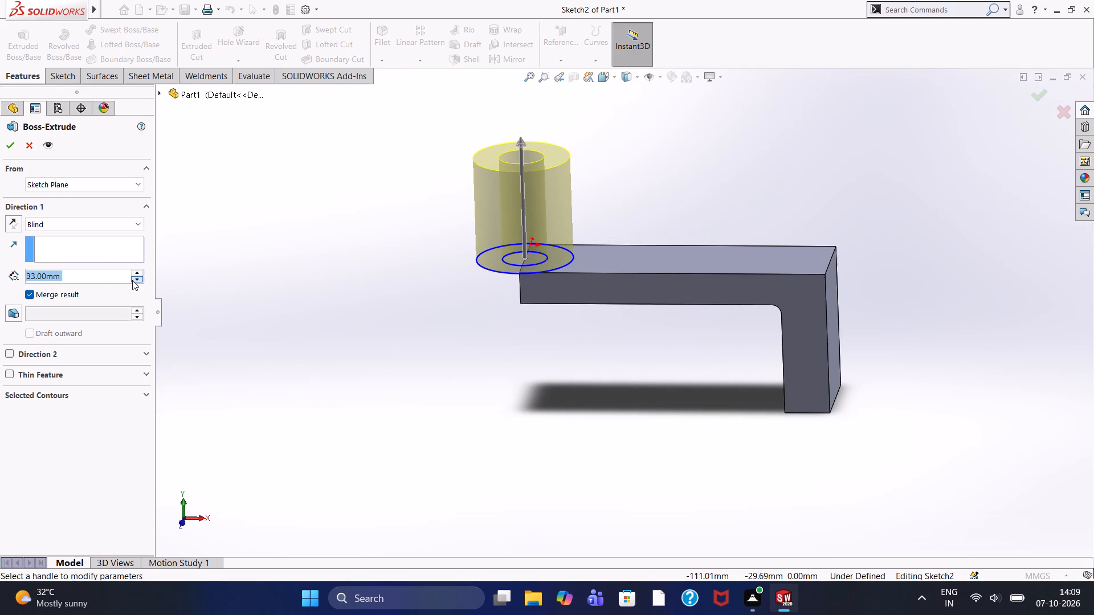
pyautogui.click(133, 280)
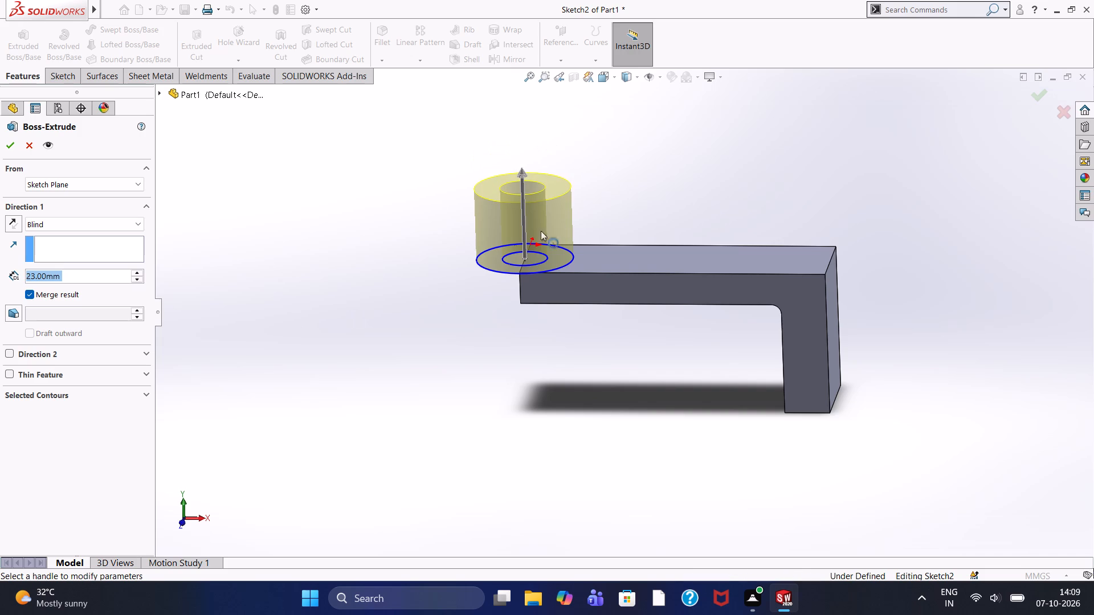
pyautogui.moveTo(518, 169); pyautogui.dragTo(530, 222)
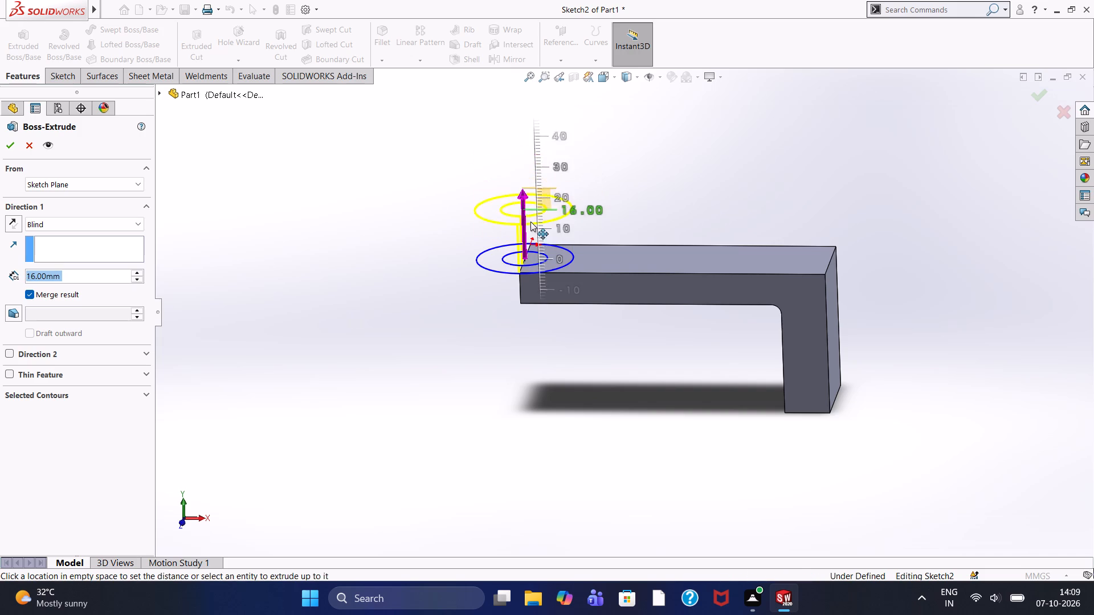
pyautogui.moveTo(530, 222); pyautogui.dragTo(526, 342)
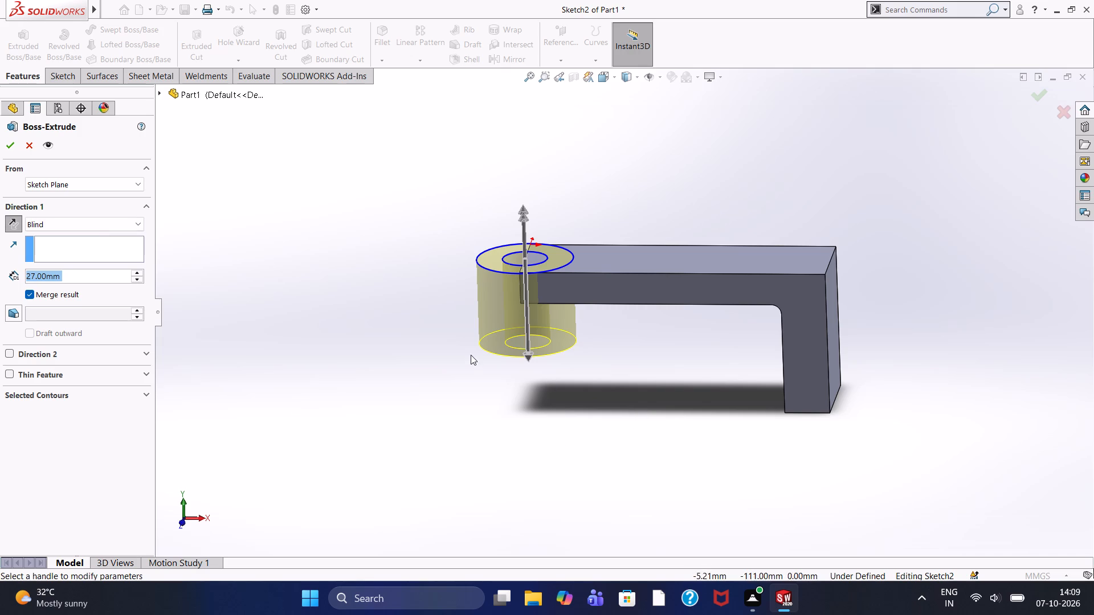
pyautogui.moveTo(529, 357); pyautogui.dragTo(527, 396)
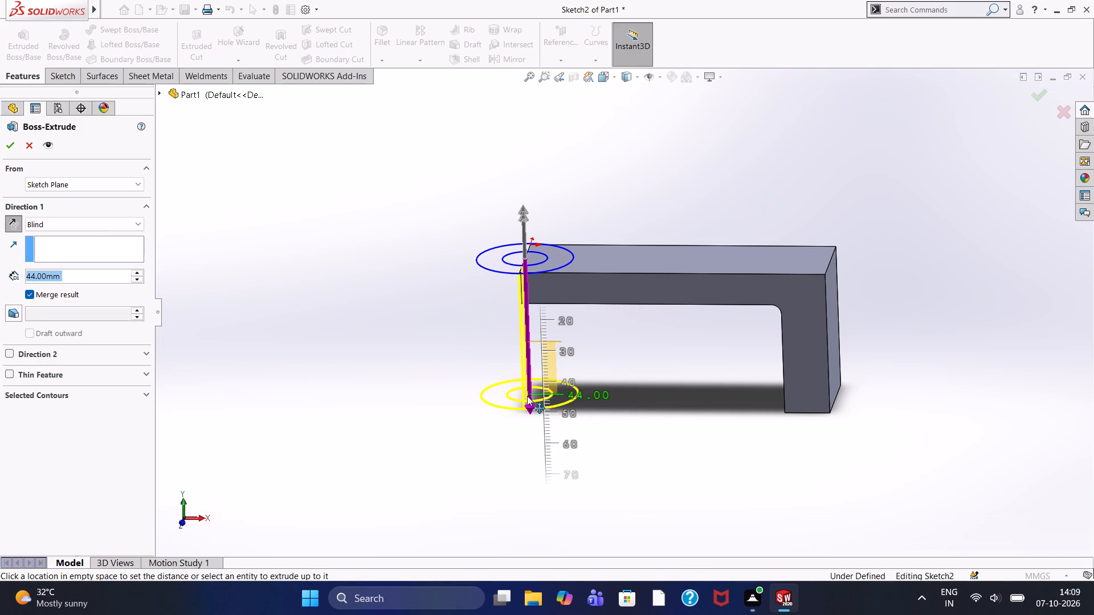
pyautogui.moveTo(527, 396); pyautogui.dragTo(526, 403)
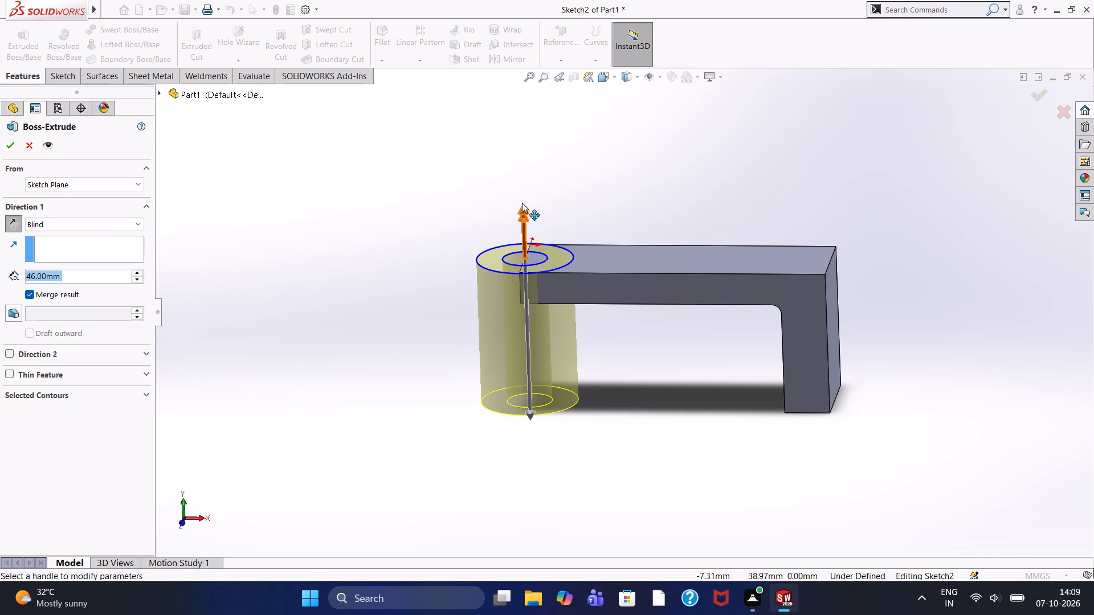
pyautogui.click(525, 195)
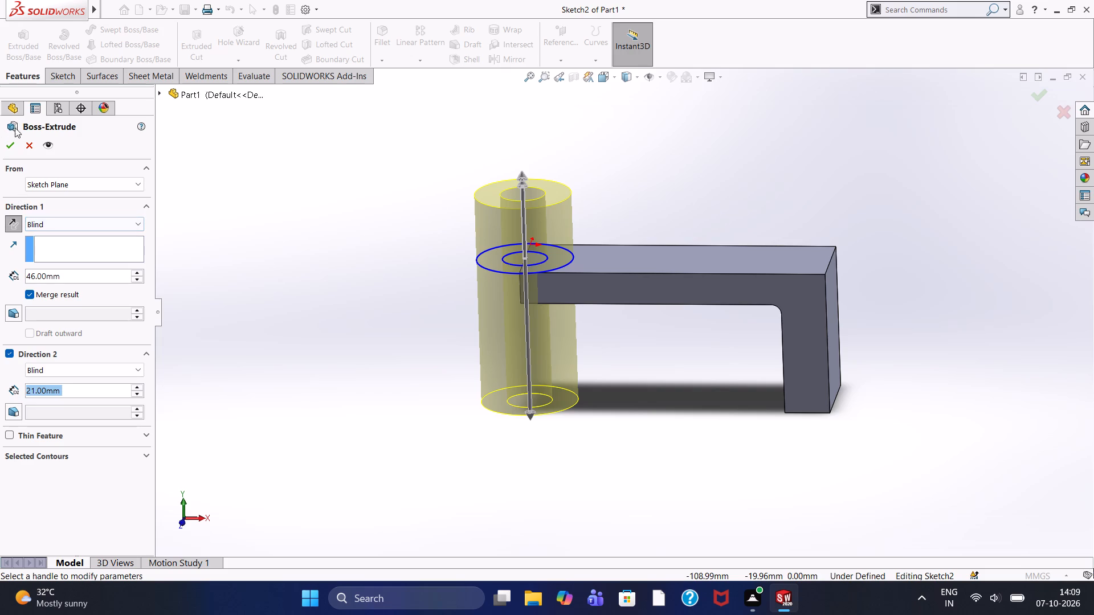
pyautogui.click(12, 151)
pyautogui.click(316, 263)
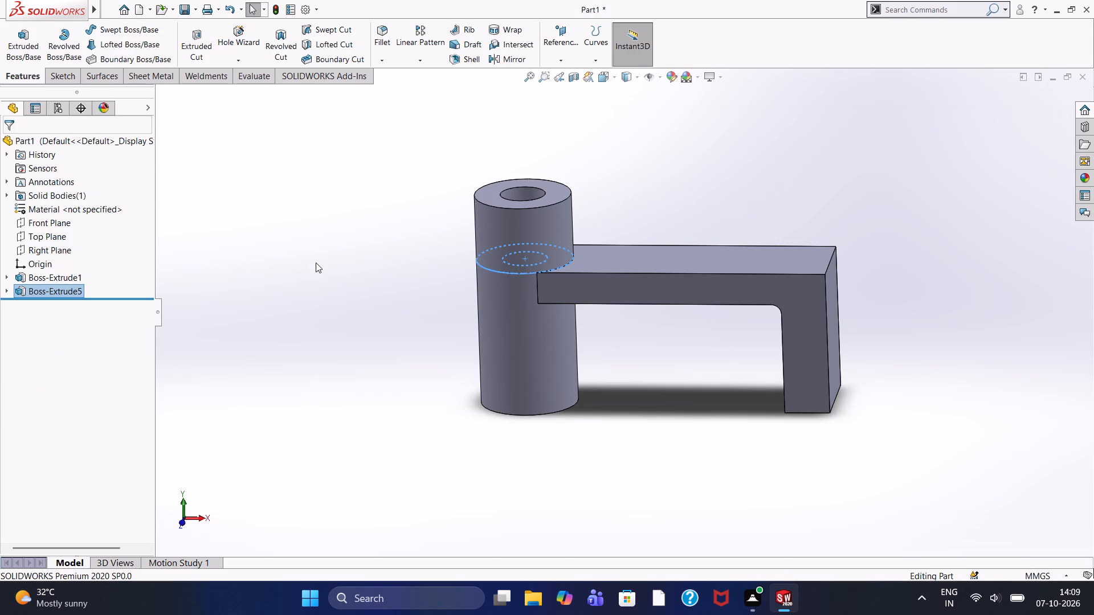
# Fillet the two straight edges where the arm's side faces meet the cylinder with a 1 mm radius.
pyautogui.moveTo(351, 280); pyautogui.dragTo(337, 227, button='middle')
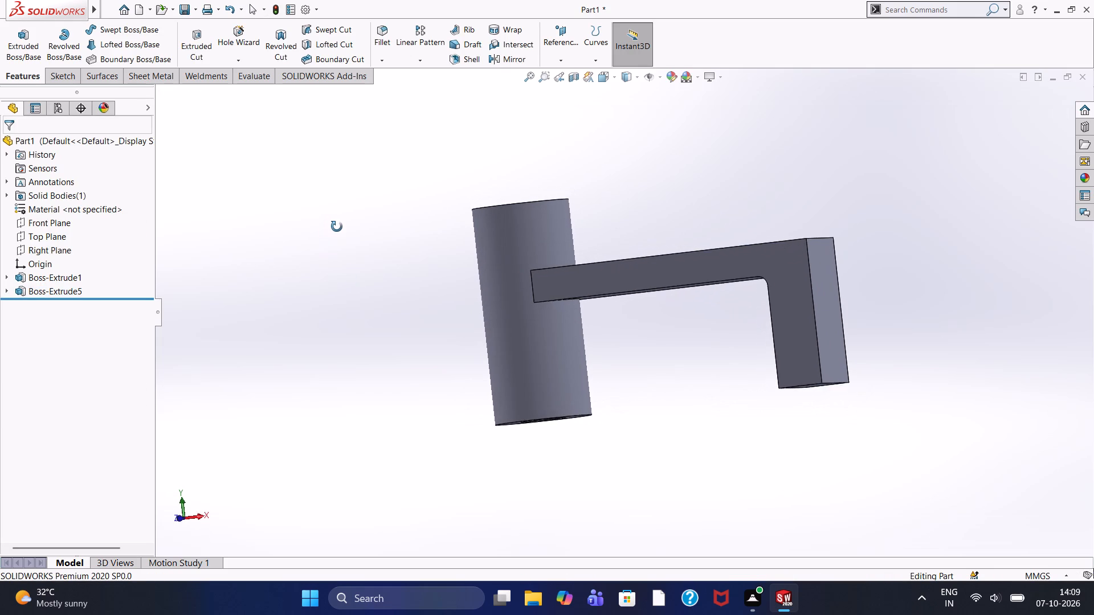
pyautogui.moveTo(337, 227); pyautogui.dragTo(337, 232, button='middle')
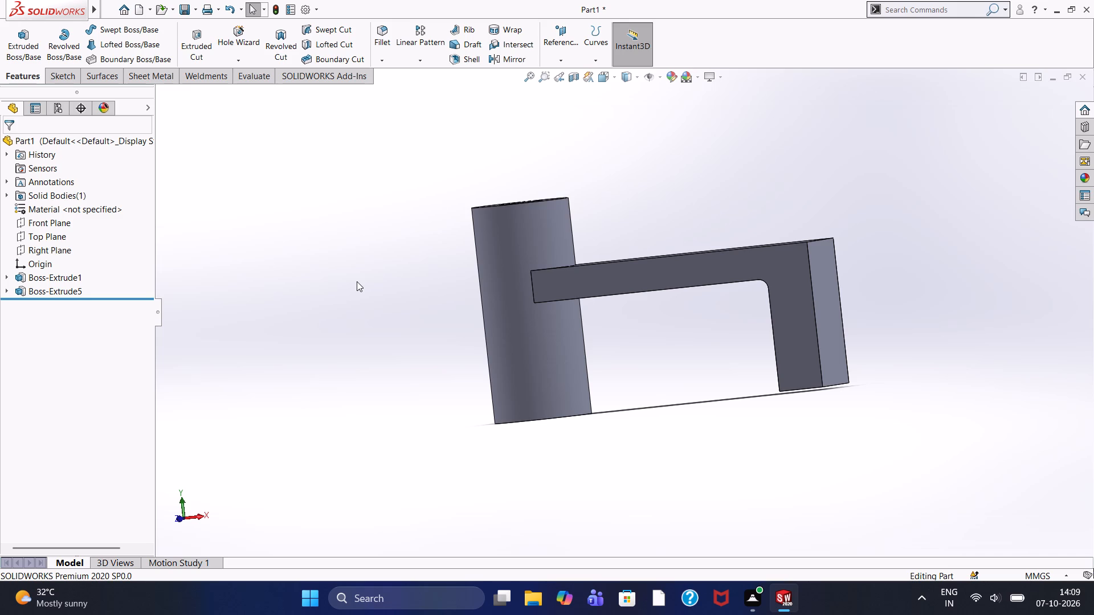
pyautogui.scroll(-2, 357, 281)
pyautogui.scroll(2, 357, 281)
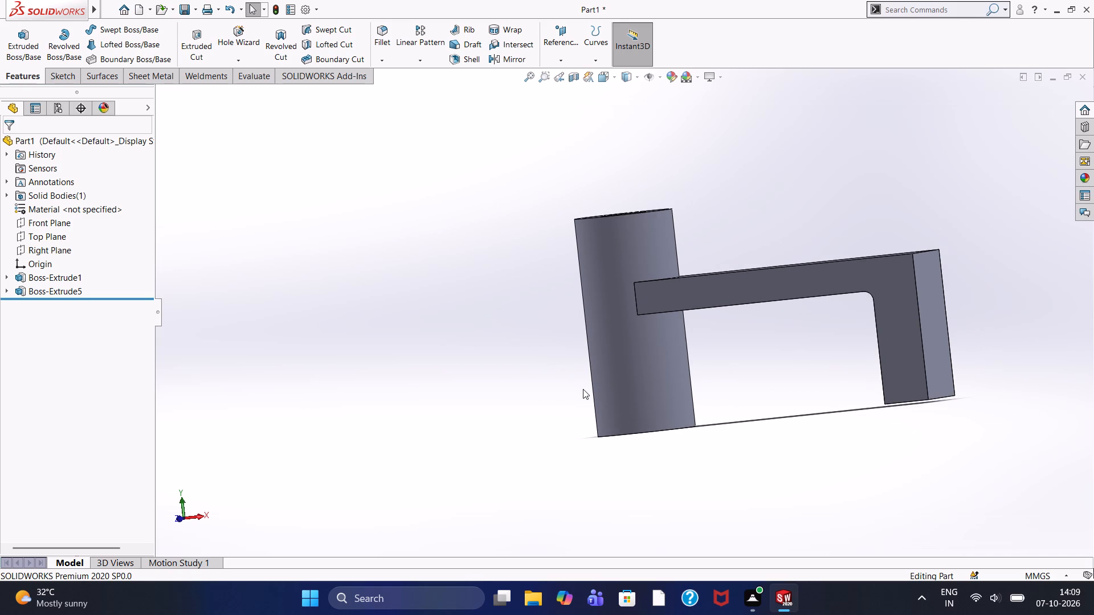
pyautogui.scroll(-2, 743, 423)
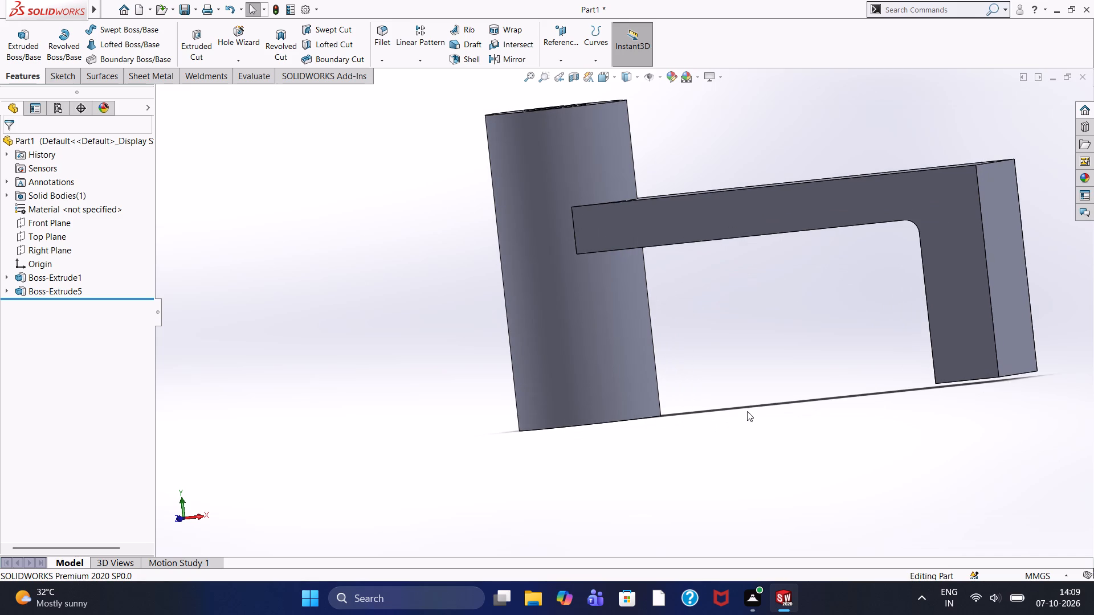
pyautogui.scroll(3, 780, 412)
pyautogui.scroll(-2, 1020, 196)
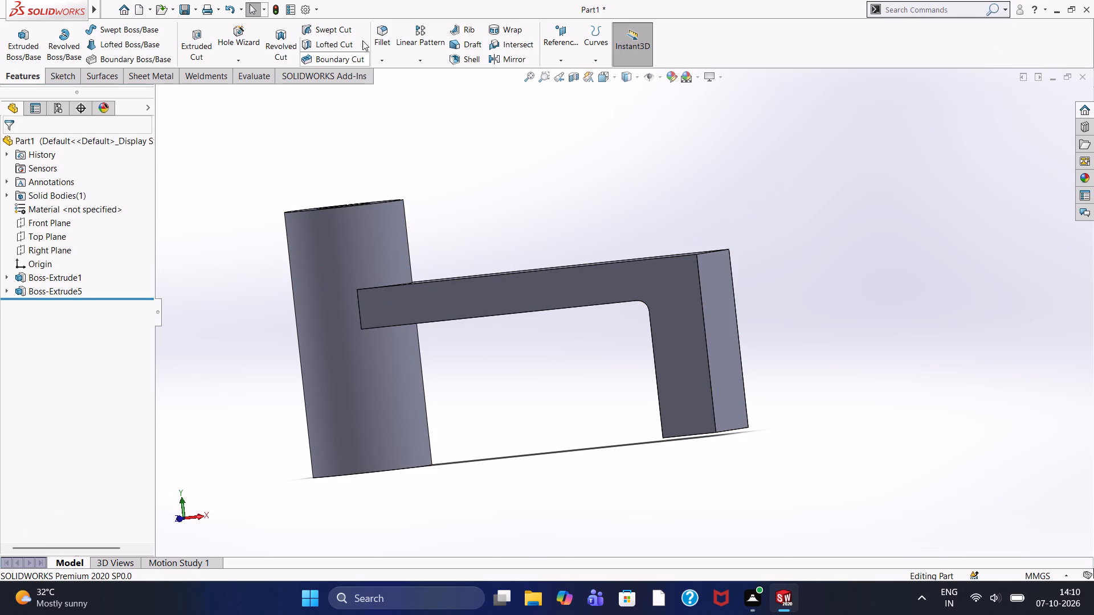
pyautogui.click(379, 31)
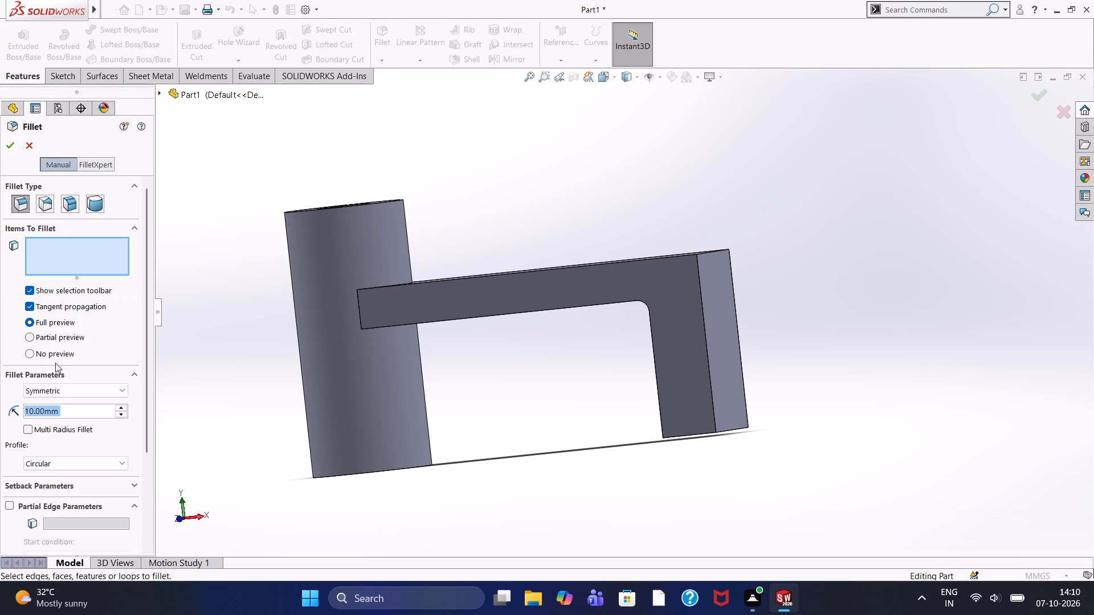
pyautogui.press('1')
pyautogui.press('Return')
pyautogui.click(360, 310)
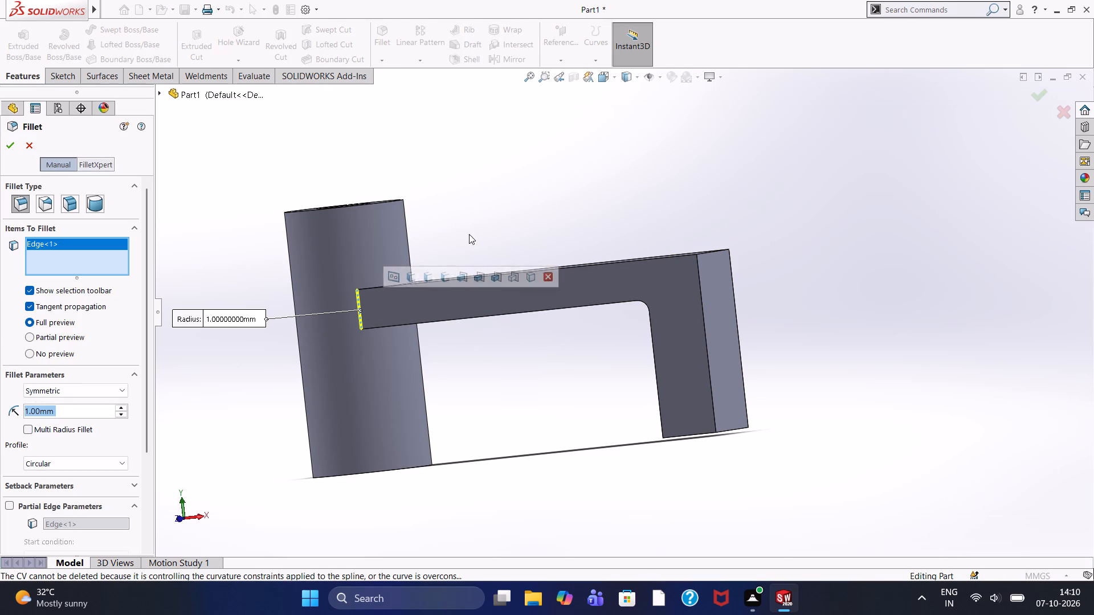
pyautogui.middleClick(346, 396)
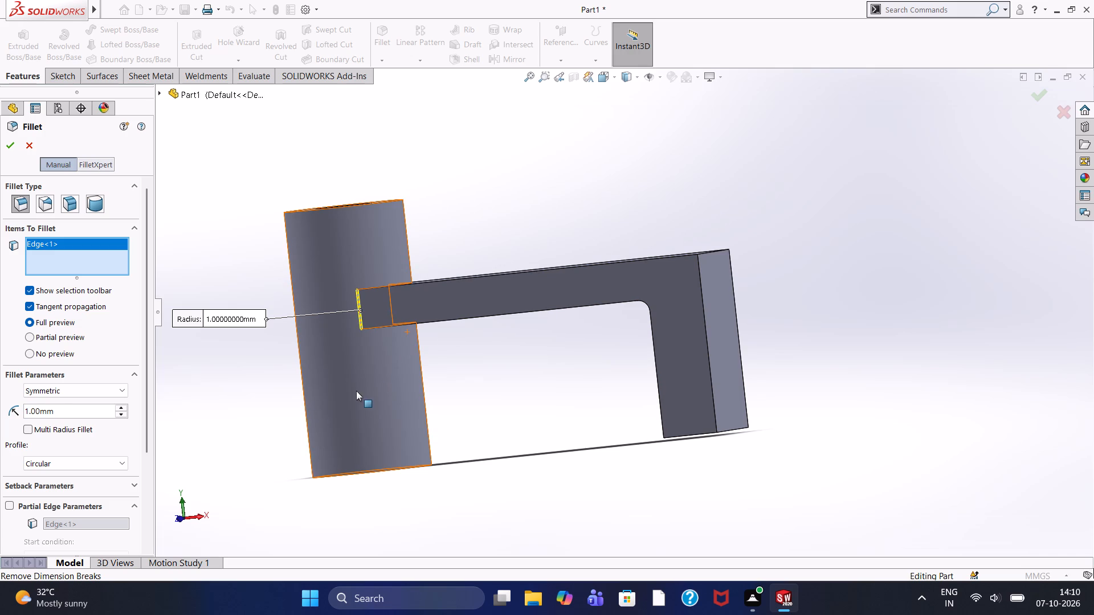
pyautogui.moveTo(226, 390); pyautogui.dragTo(318, 475, button='middle')
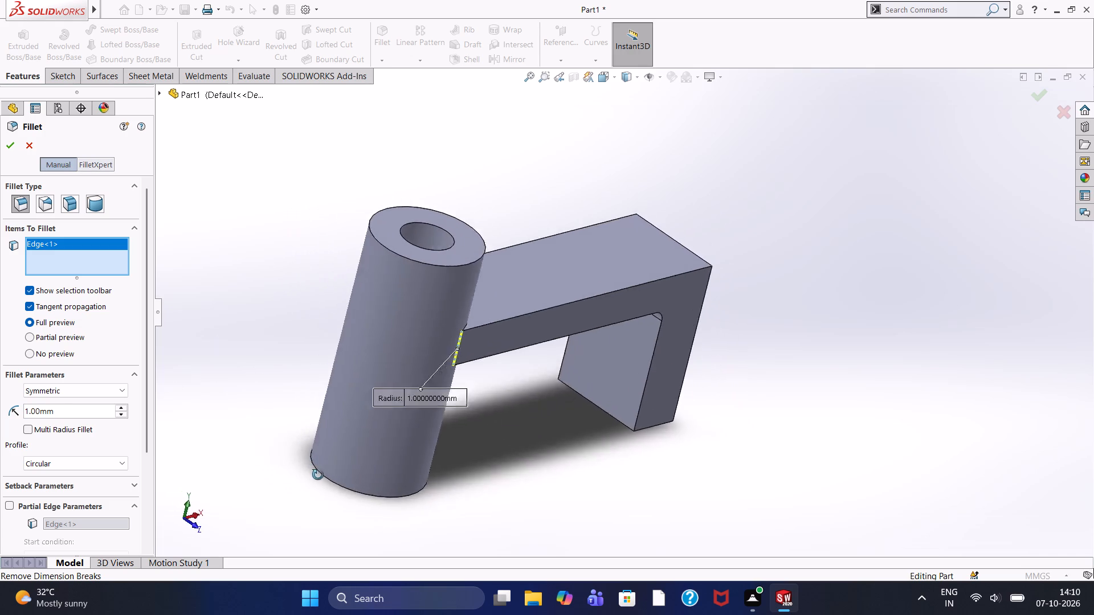
pyautogui.moveTo(318, 475); pyautogui.dragTo(427, 614, button='middle')
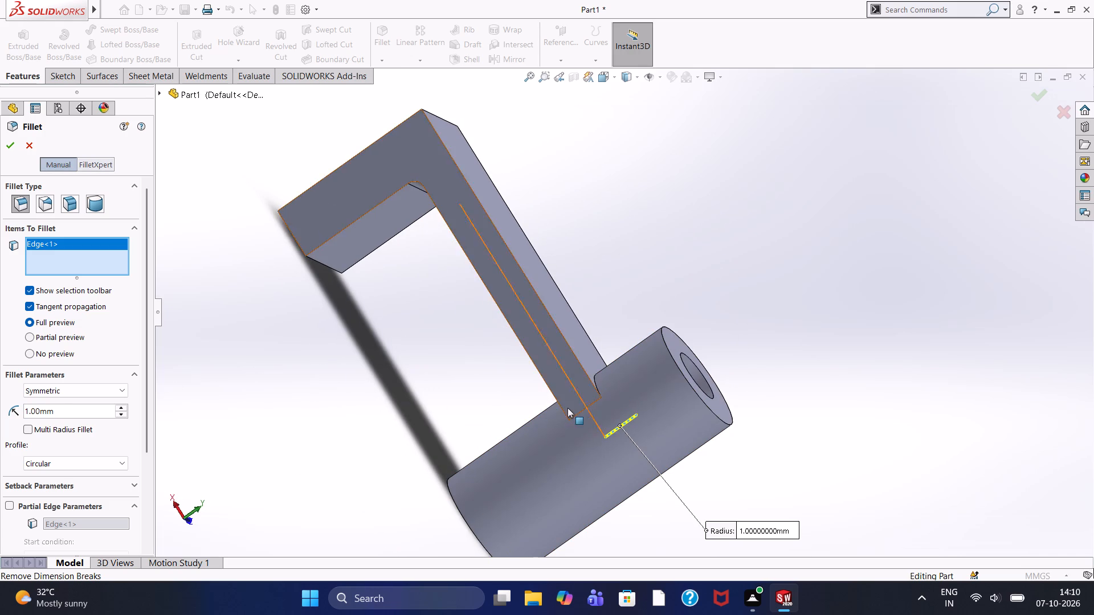
pyautogui.click(585, 409)
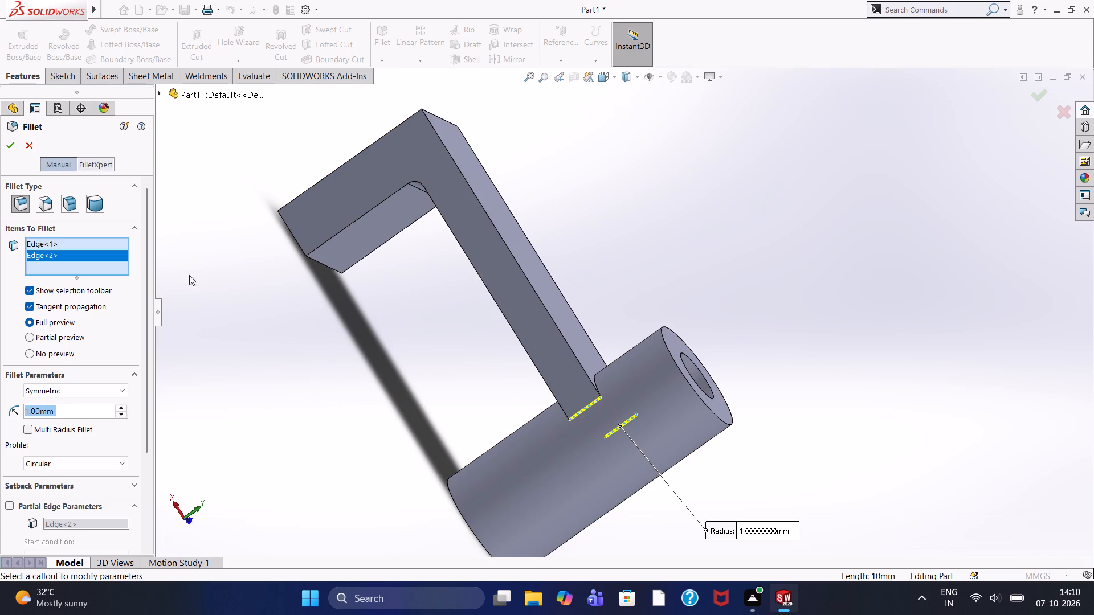
pyautogui.click(9, 144)
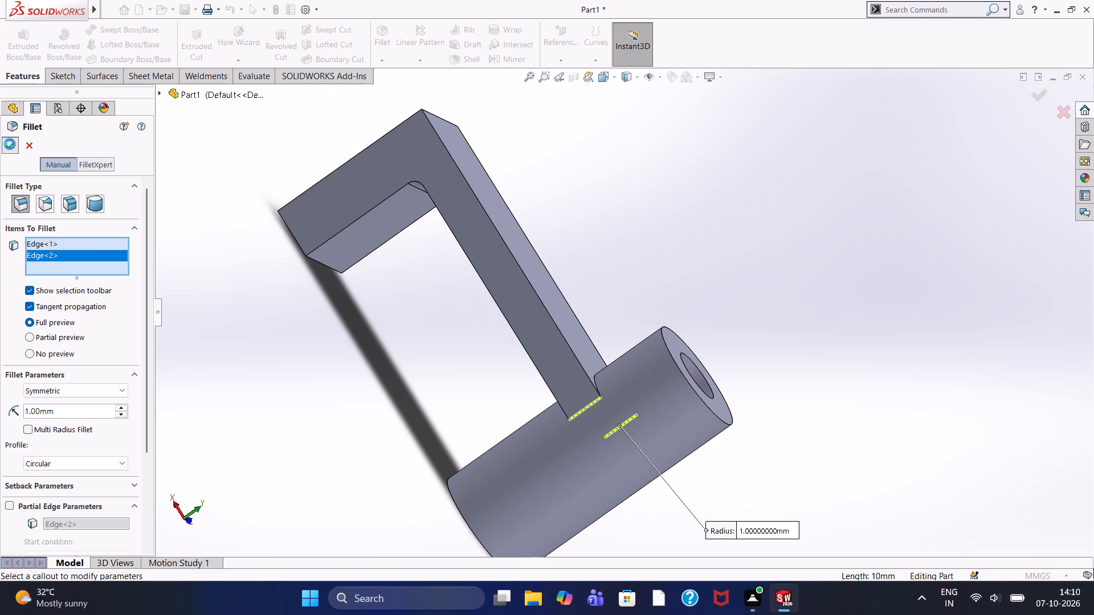
pyautogui.click(418, 409)
# Examine the filleted joint between the arm's sides and the cylinder up close and from several angles.
pyautogui.scroll(-5, 634, 427)
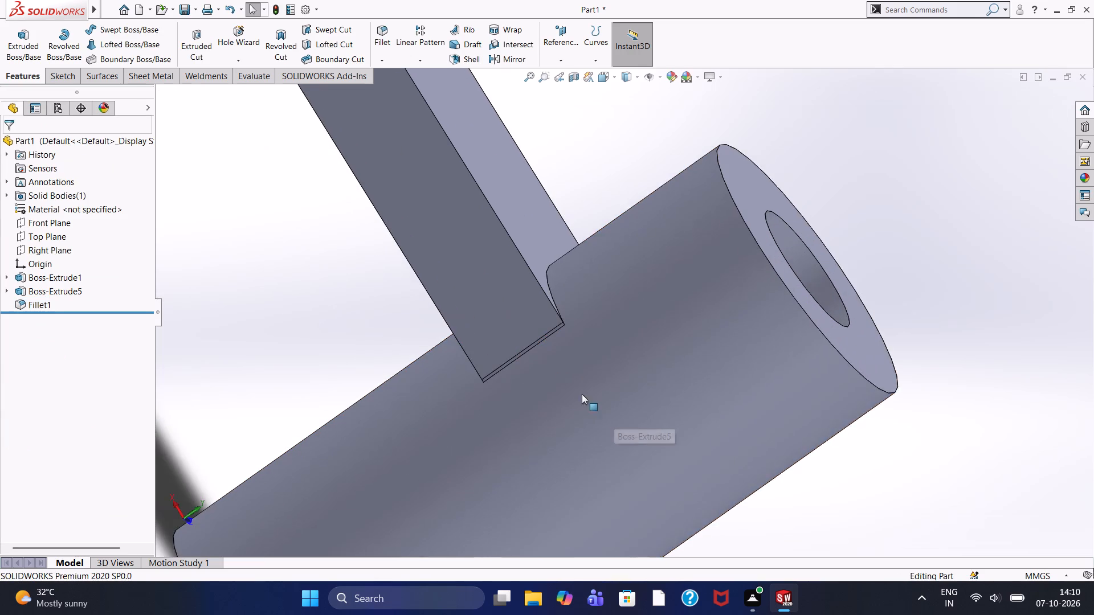
pyautogui.scroll(-6, 497, 348)
pyautogui.scroll(-3, 601, 334)
pyautogui.scroll(3, 613, 335)
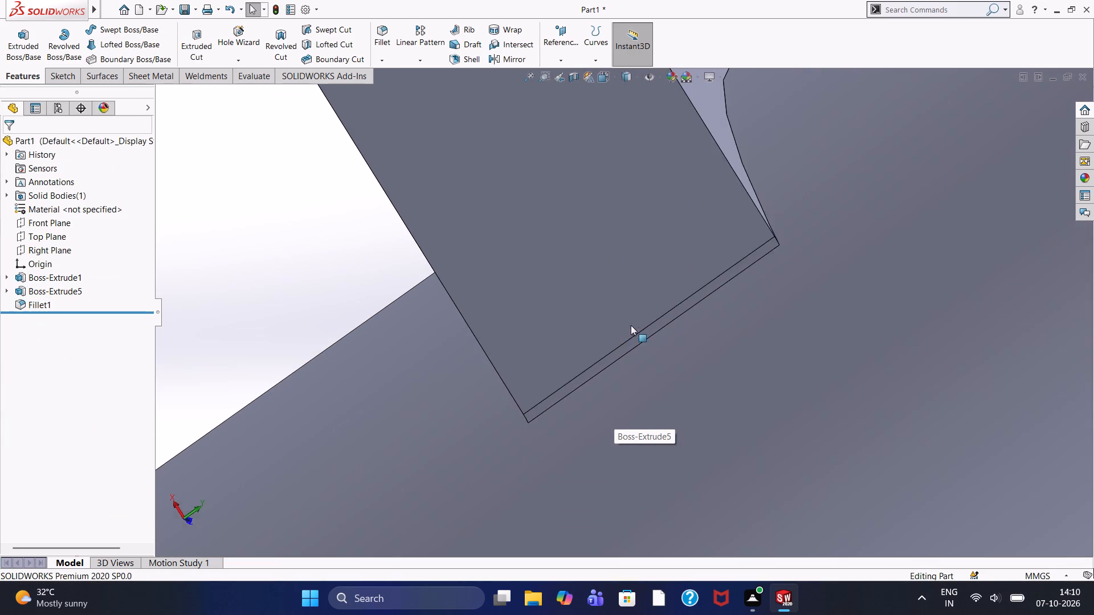
pyautogui.scroll(4, 637, 323)
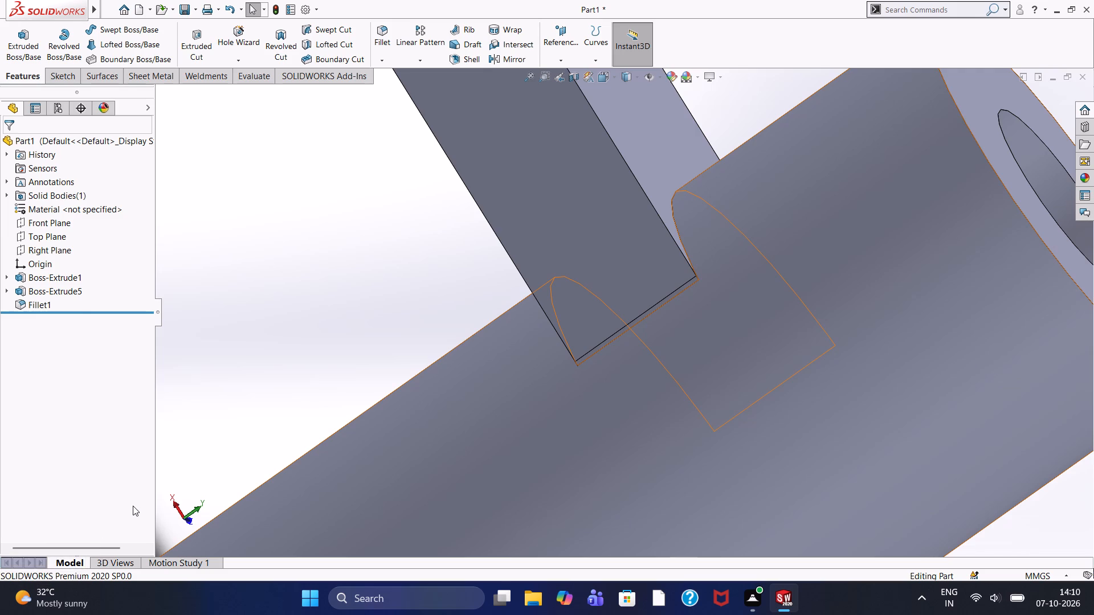
pyautogui.scroll(3, 136, 505)
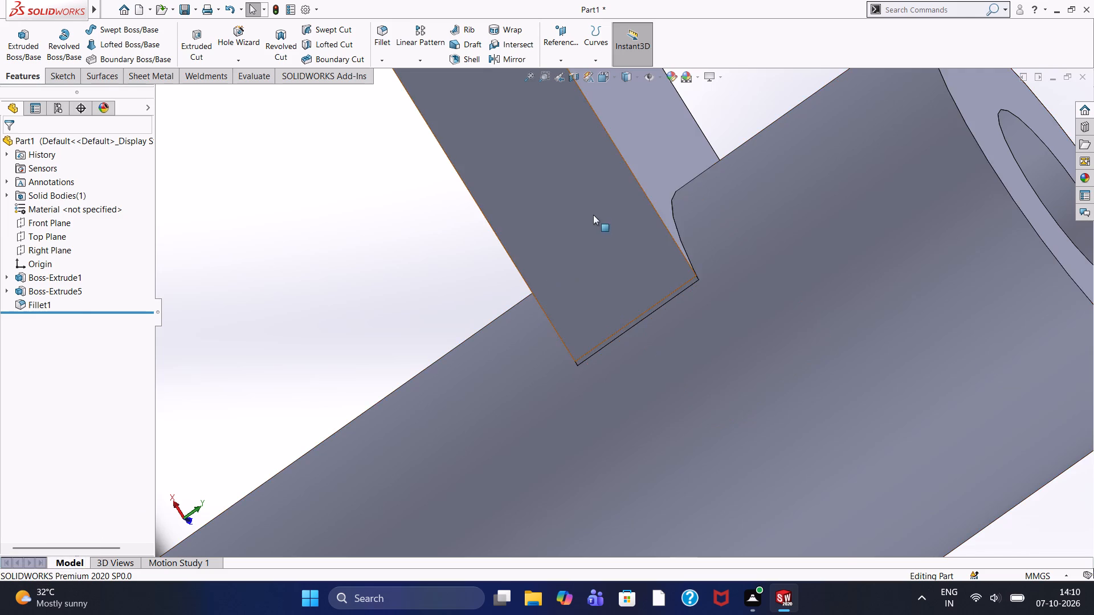
pyautogui.scroll(6, 640, 169)
pyautogui.moveTo(655, 195); pyautogui.dragTo(654, 292, button='middle')
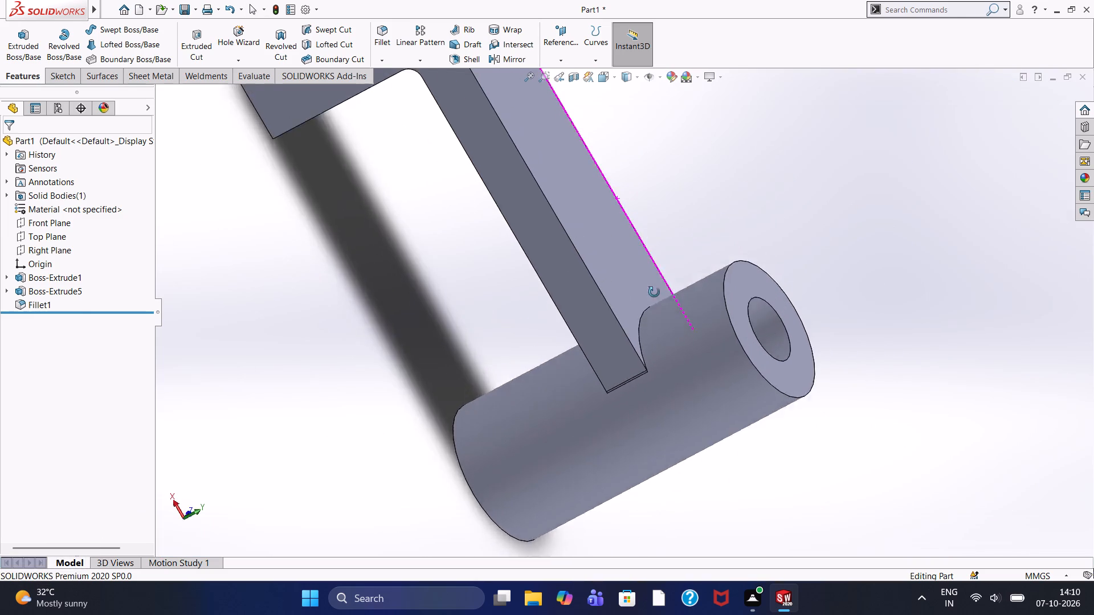
pyautogui.moveTo(654, 292); pyautogui.dragTo(647, 391, button='middle')
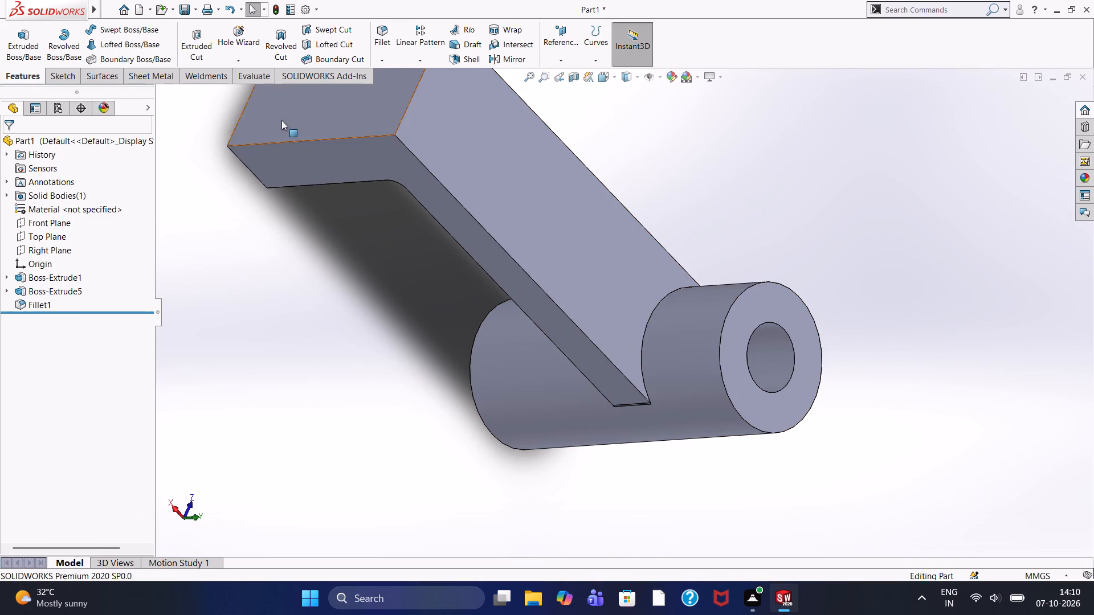
# Fillet the two curved edges where the arm's upper and lower faces meet the cylinder with a 1 mm radius.
pyautogui.click(383, 35)
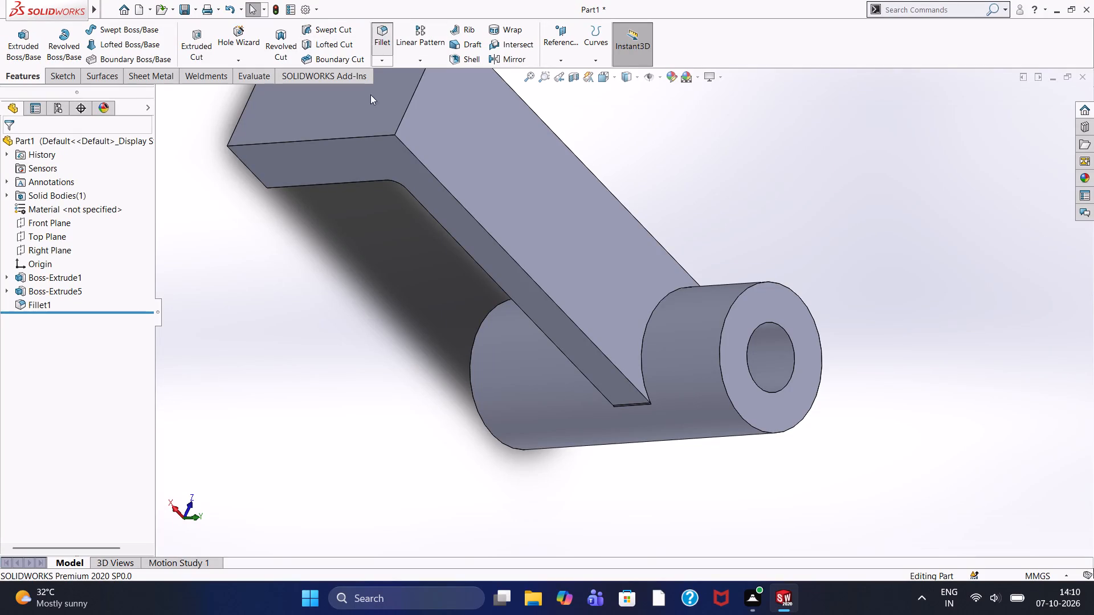
pyautogui.click(650, 318)
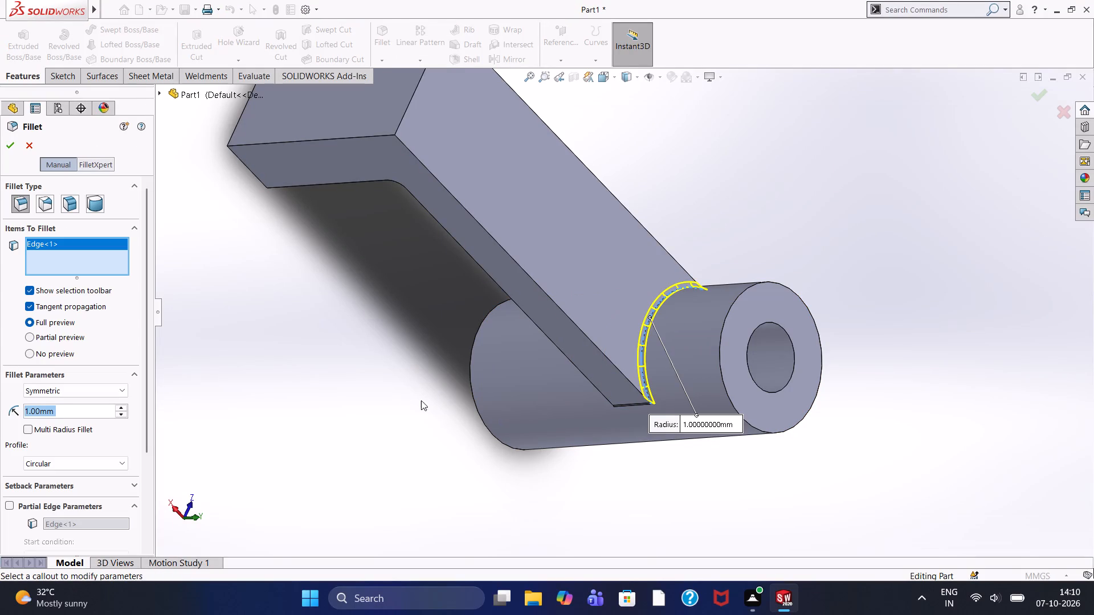
pyautogui.moveTo(401, 384); pyautogui.dragTo(512, 371, button='middle')
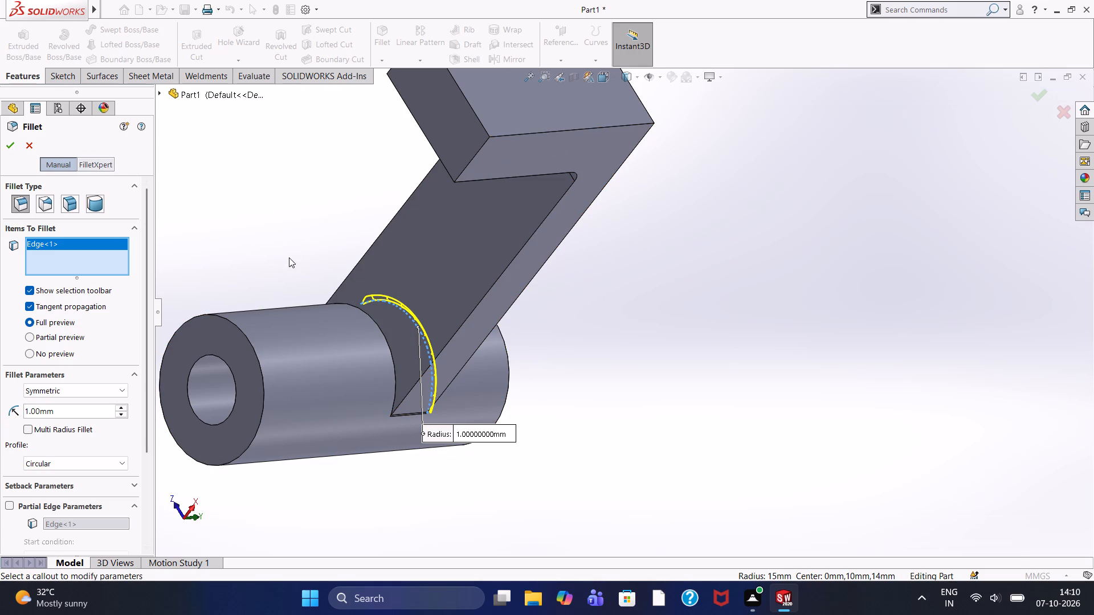
pyautogui.click(366, 311)
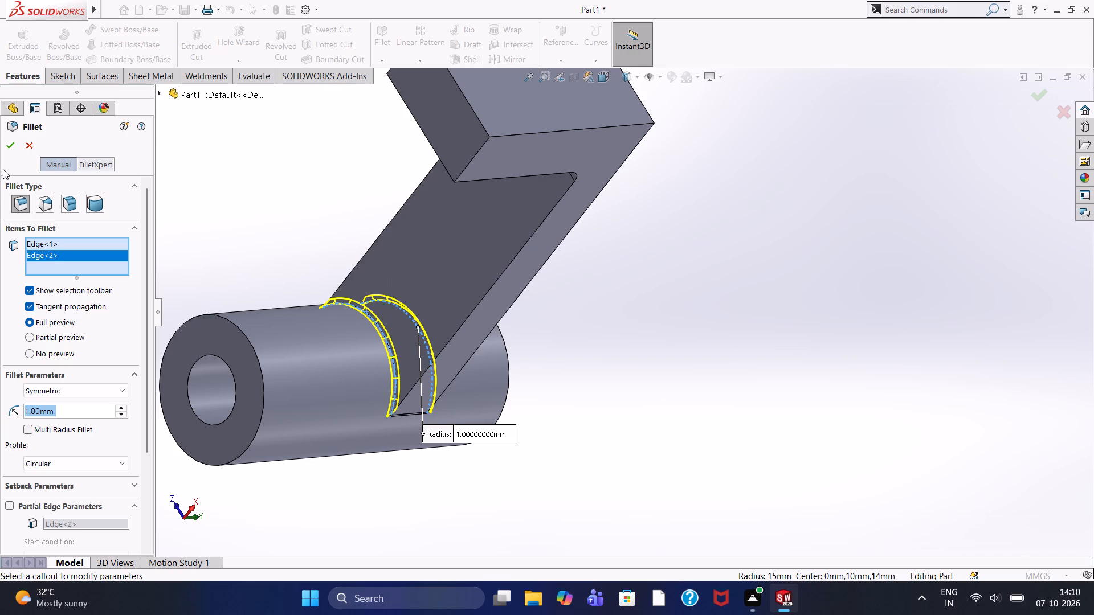
pyautogui.click(9, 146)
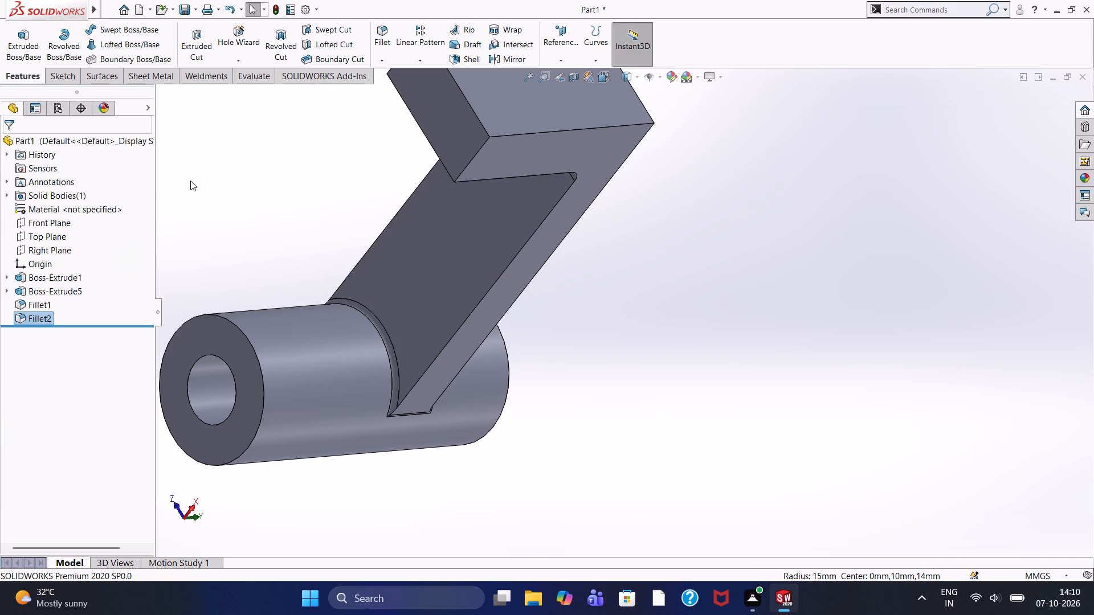
# Examine the filleted cylinder joint and the part of the arm inside the cylinder's bore.
pyautogui.scroll(1, 301, 149)
pyautogui.moveTo(301, 149); pyautogui.dragTo(133, 154, button='middle')
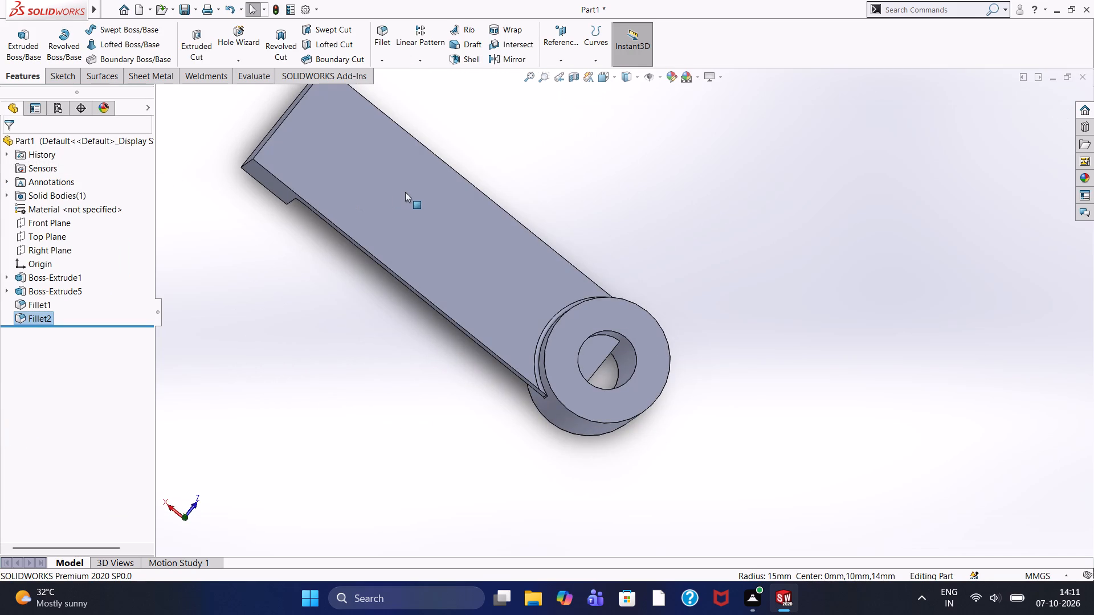
pyautogui.scroll(1, 477, 342)
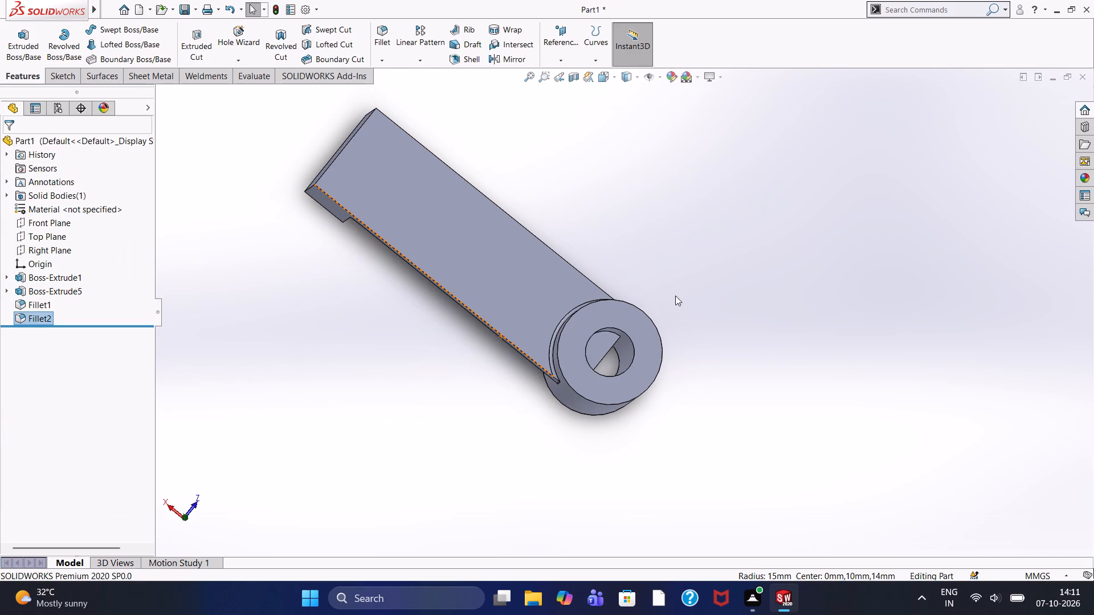
pyautogui.scroll(-1, 575, 302)
pyautogui.scroll(-3, 666, 381)
pyautogui.scroll(3, 556, 346)
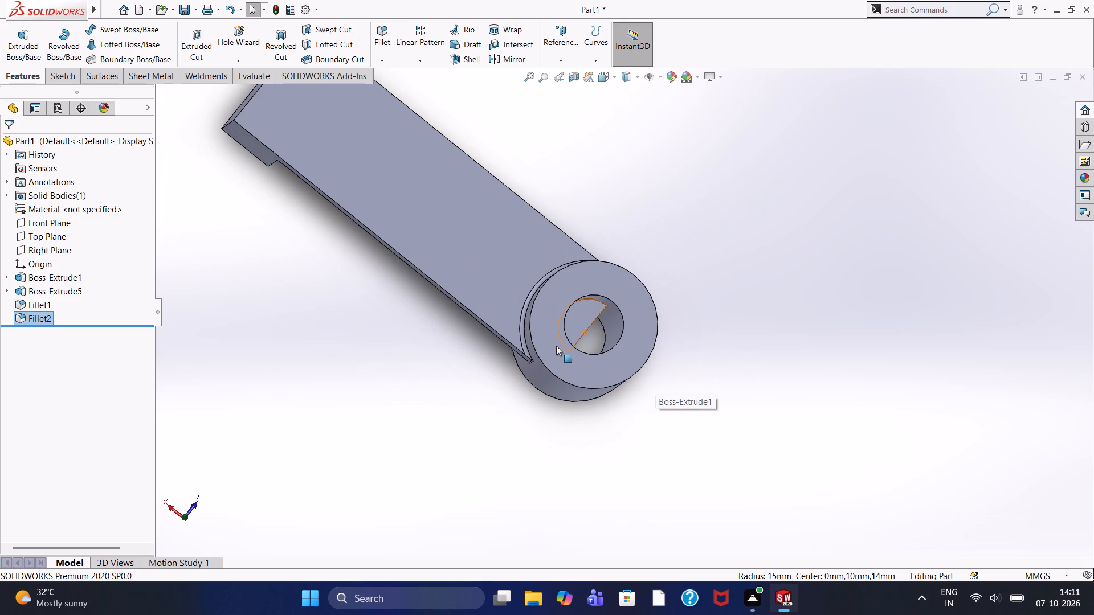
pyautogui.scroll(4, 430, 165)
pyautogui.scroll(-3, 317, 177)
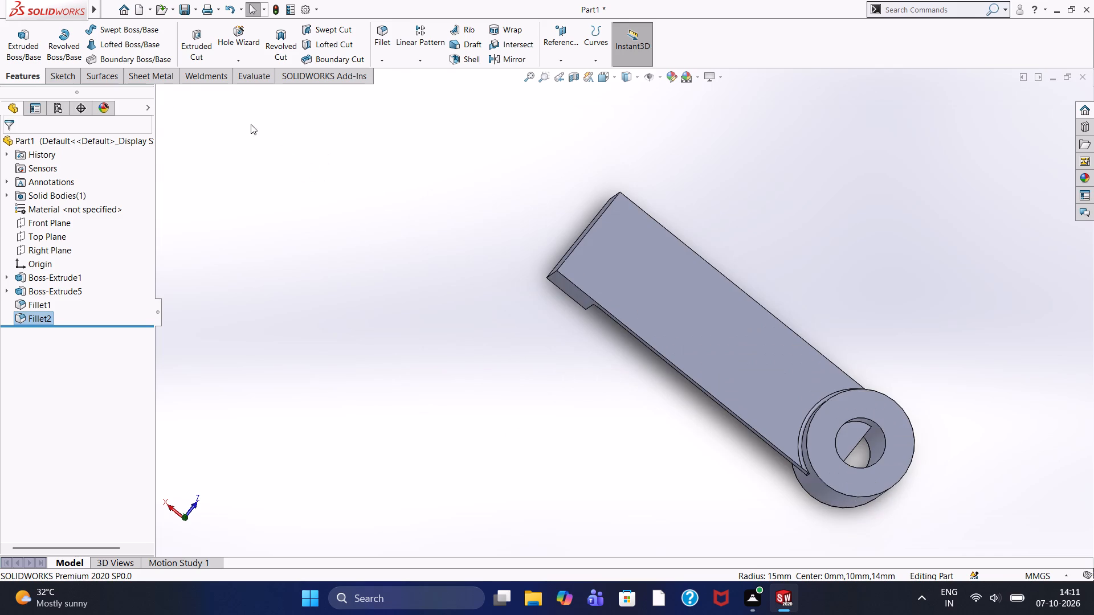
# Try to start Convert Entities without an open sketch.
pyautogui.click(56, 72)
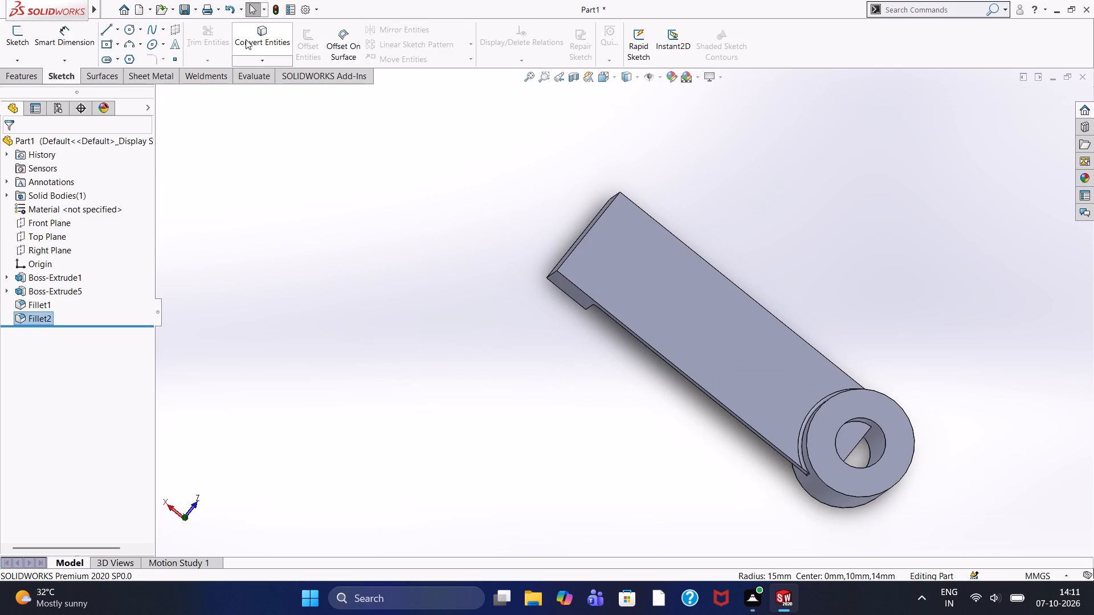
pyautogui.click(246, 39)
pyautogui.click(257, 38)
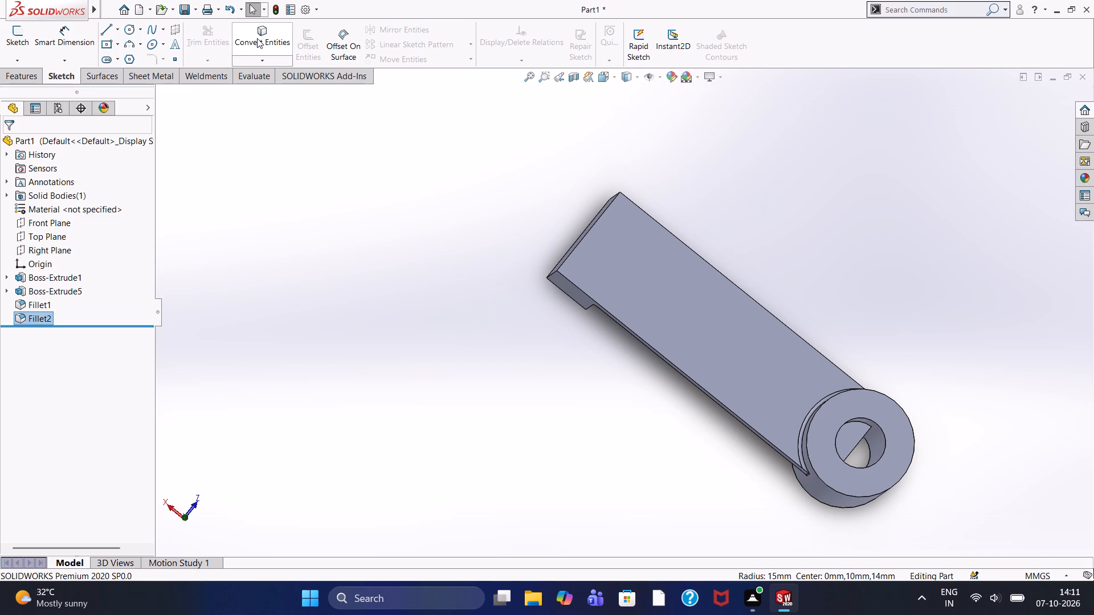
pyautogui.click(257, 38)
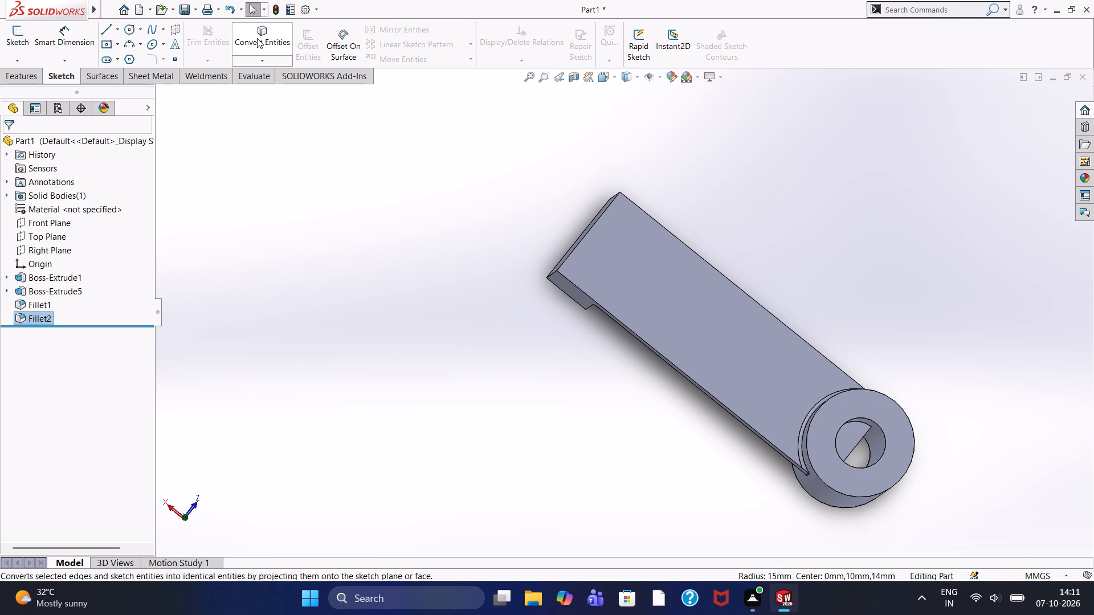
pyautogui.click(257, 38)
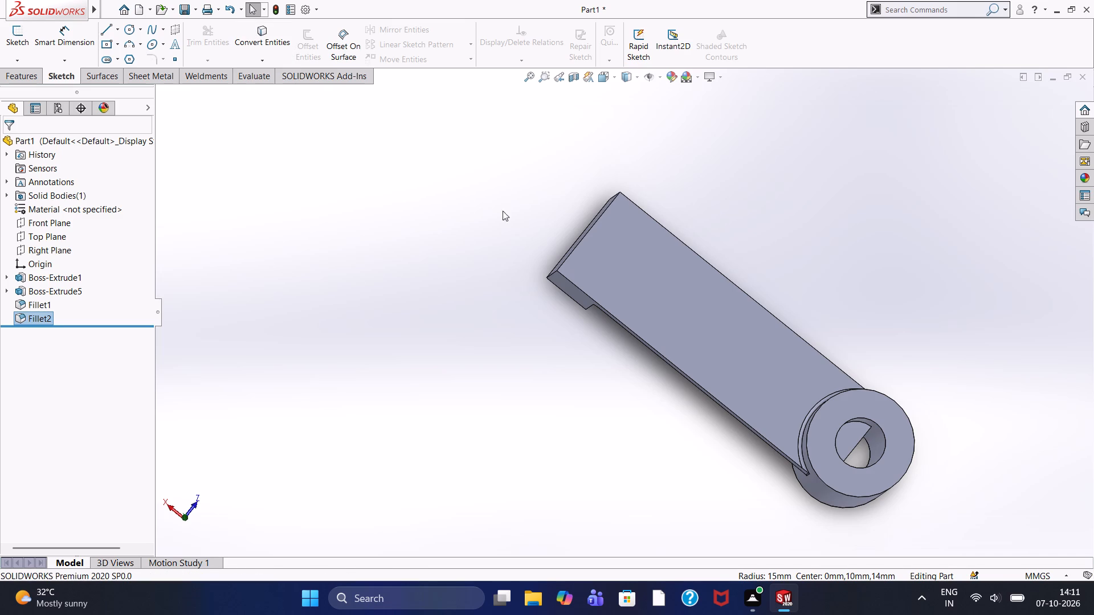
# Open a sketch on the Top Plane and convert the half-circle arm face inside the cylinder's bore into sketch entities.
pyautogui.scroll(-5, 867, 252)
pyautogui.scroll(6, 454, 469)
pyautogui.scroll(-5, 556, 520)
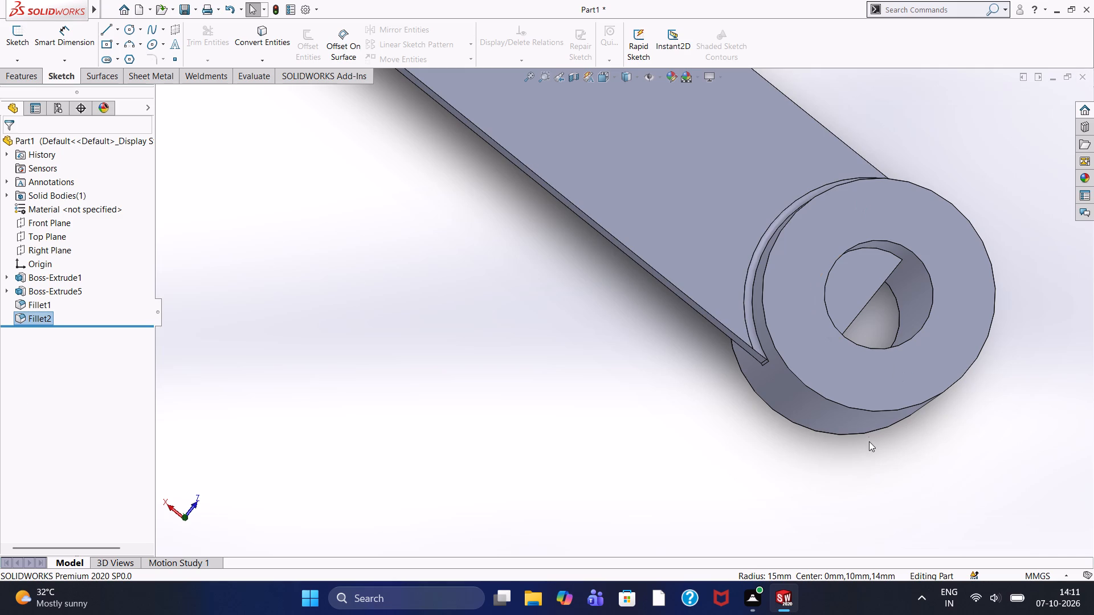
pyautogui.click(853, 298)
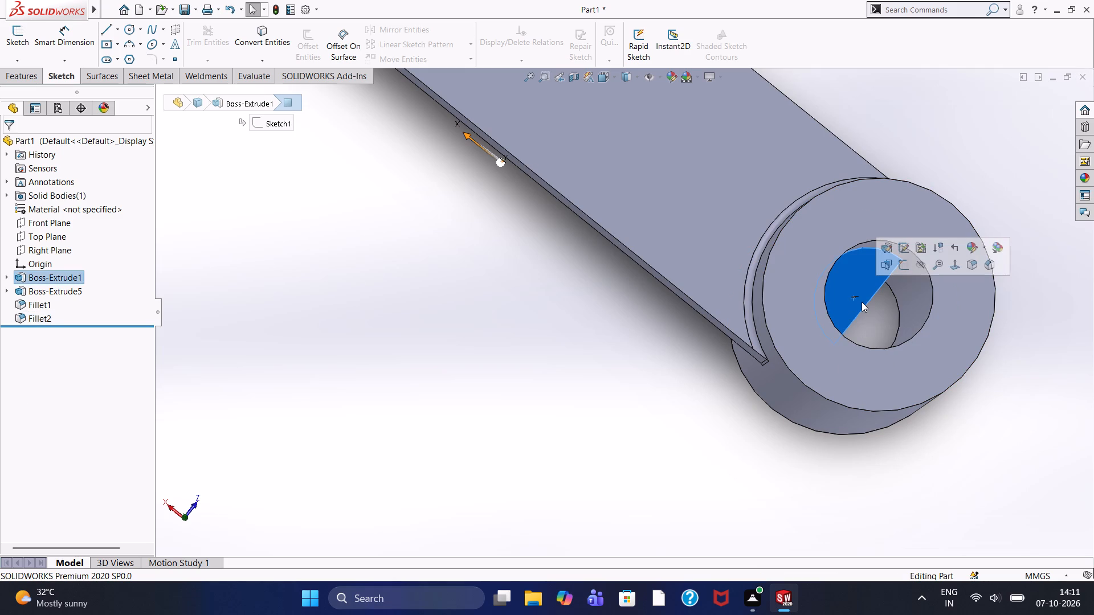
pyautogui.hotkey('ctrl', '8')
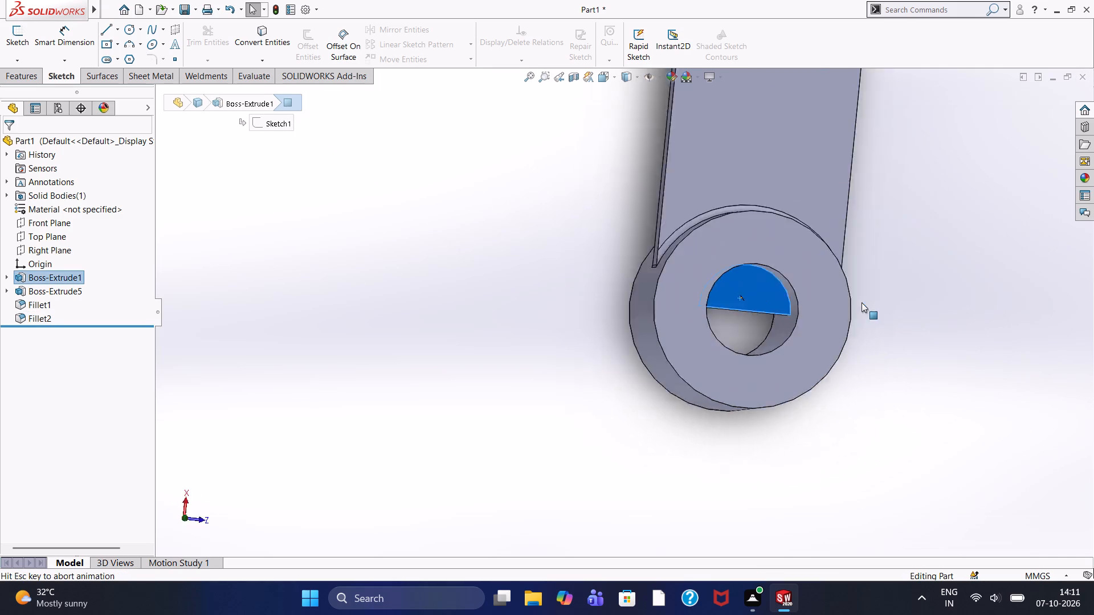
pyautogui.click(399, 192)
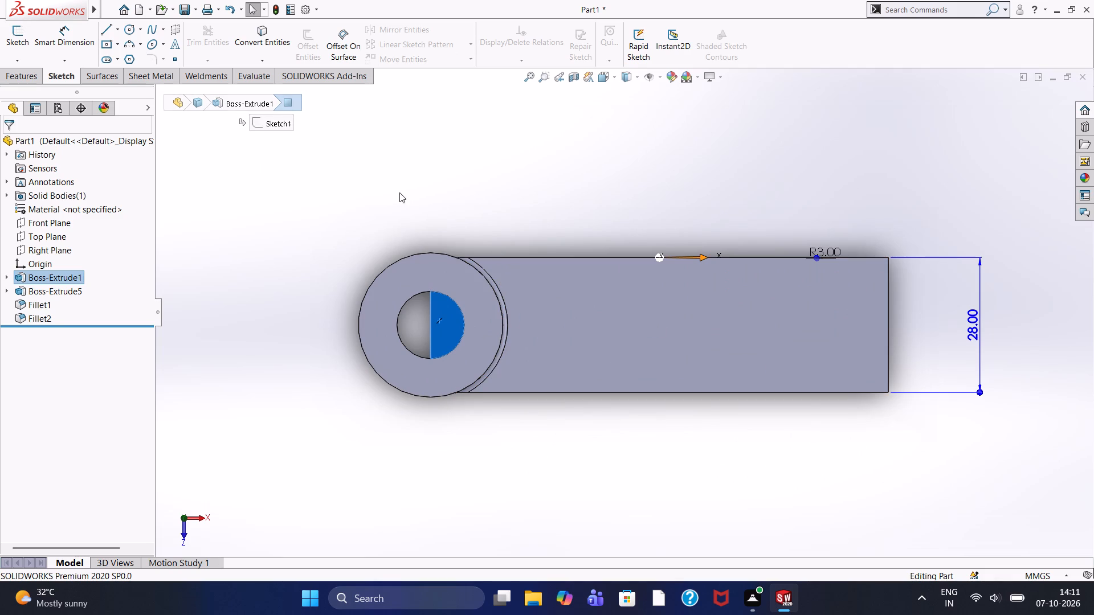
pyautogui.click(45, 237)
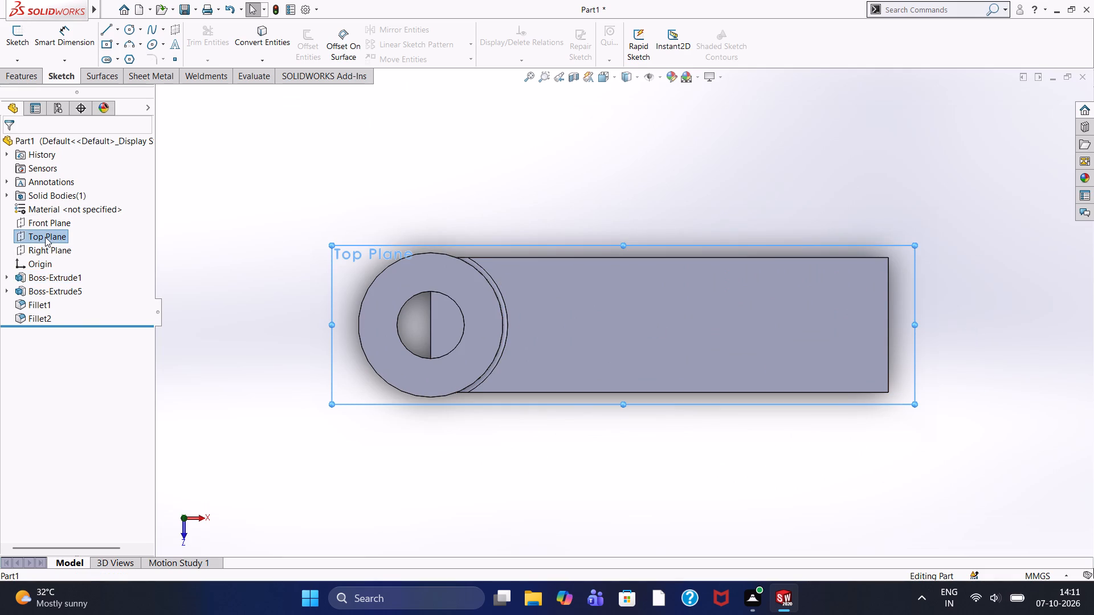
pyautogui.click(58, 224)
pyautogui.click(272, 182)
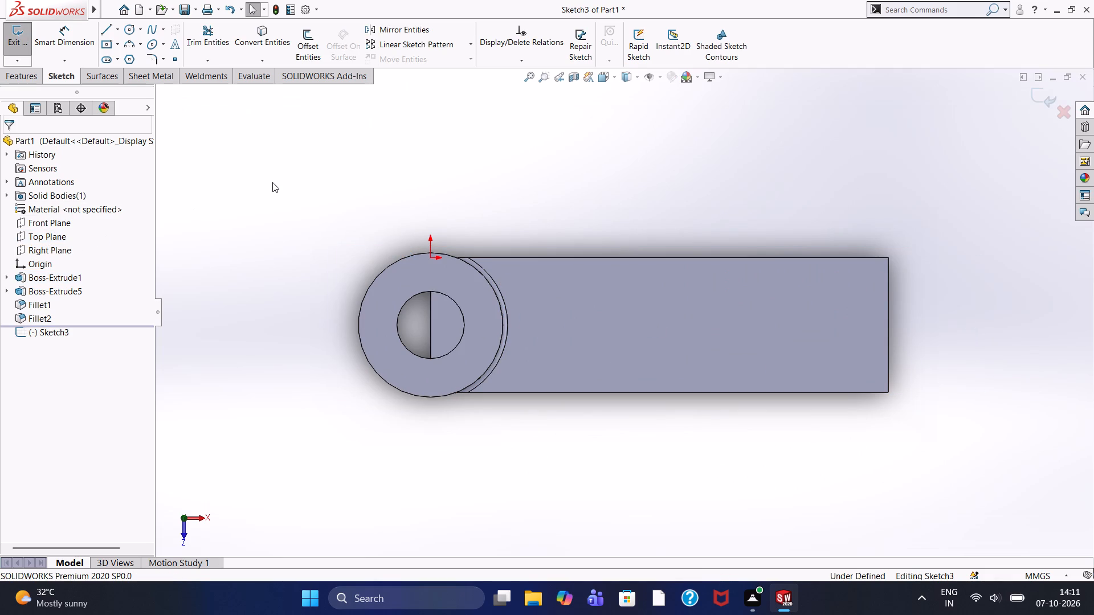
pyautogui.click(259, 43)
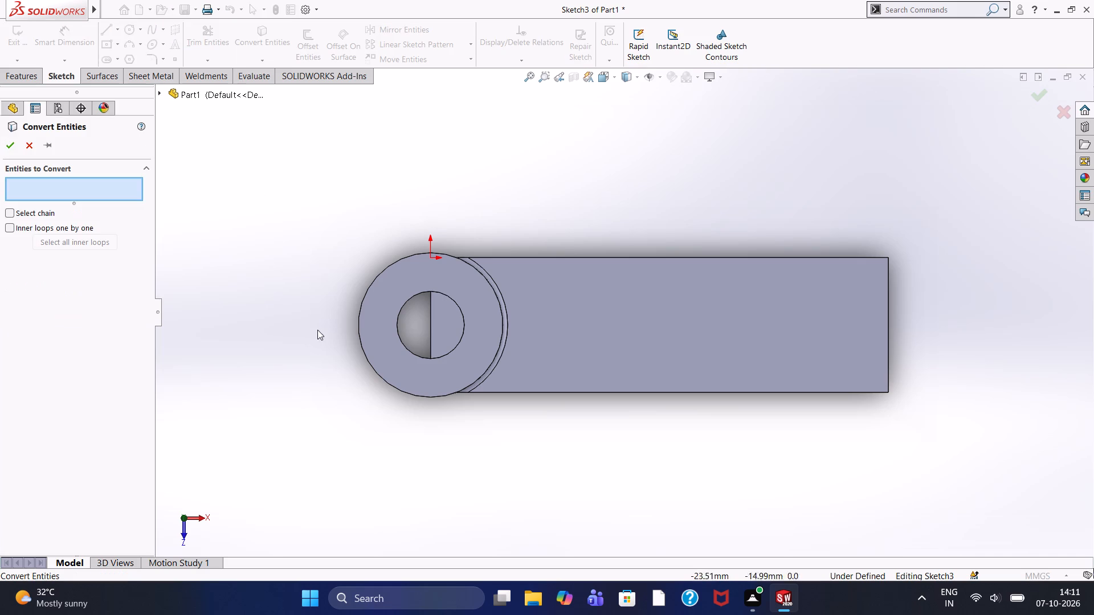
pyautogui.click(433, 333)
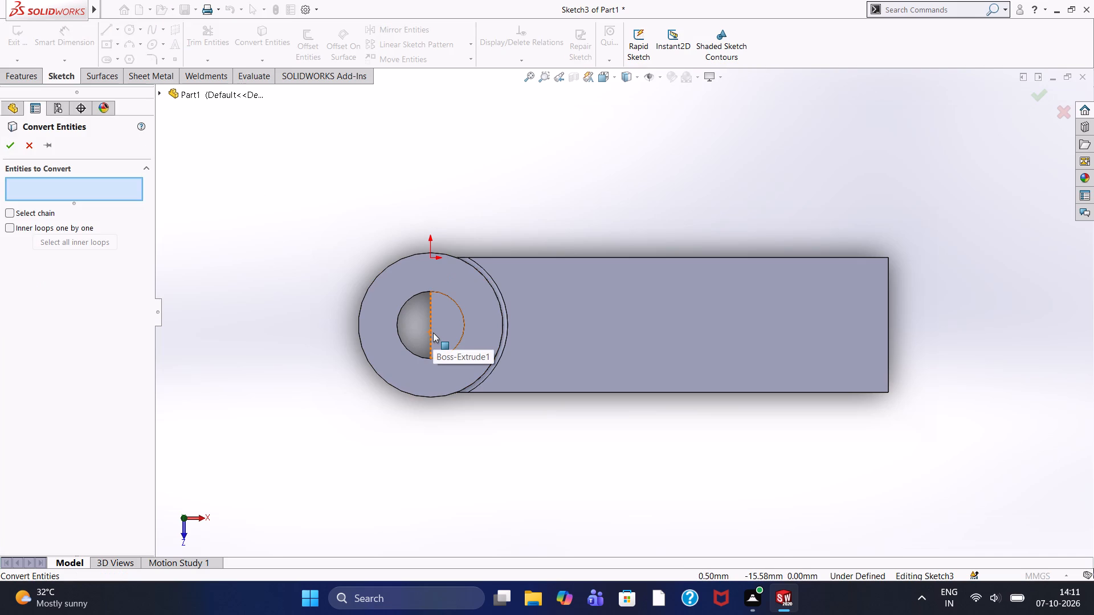
pyautogui.click(12, 149)
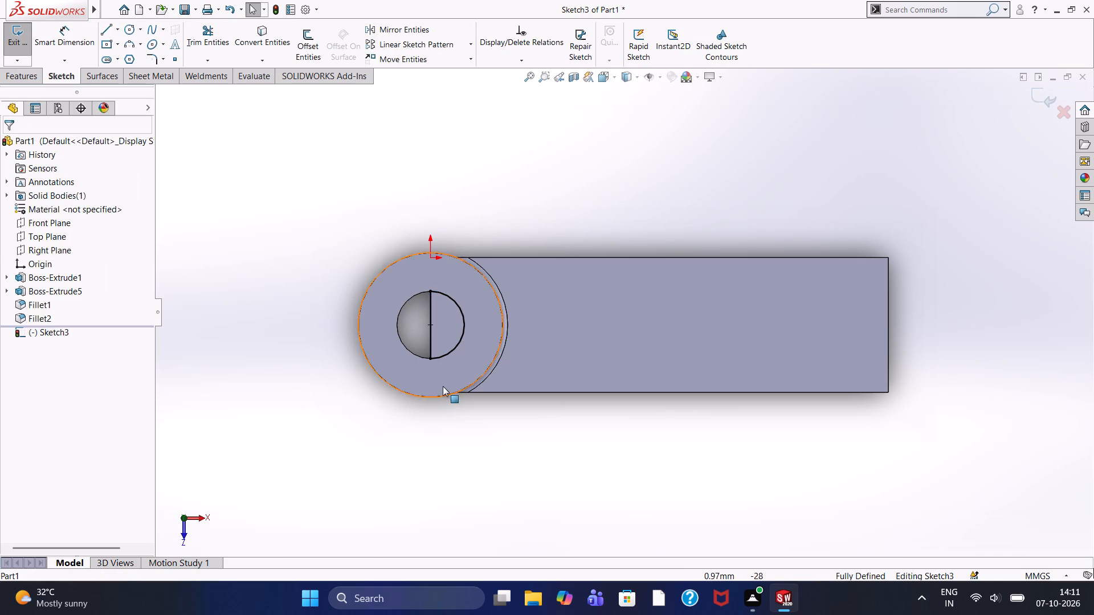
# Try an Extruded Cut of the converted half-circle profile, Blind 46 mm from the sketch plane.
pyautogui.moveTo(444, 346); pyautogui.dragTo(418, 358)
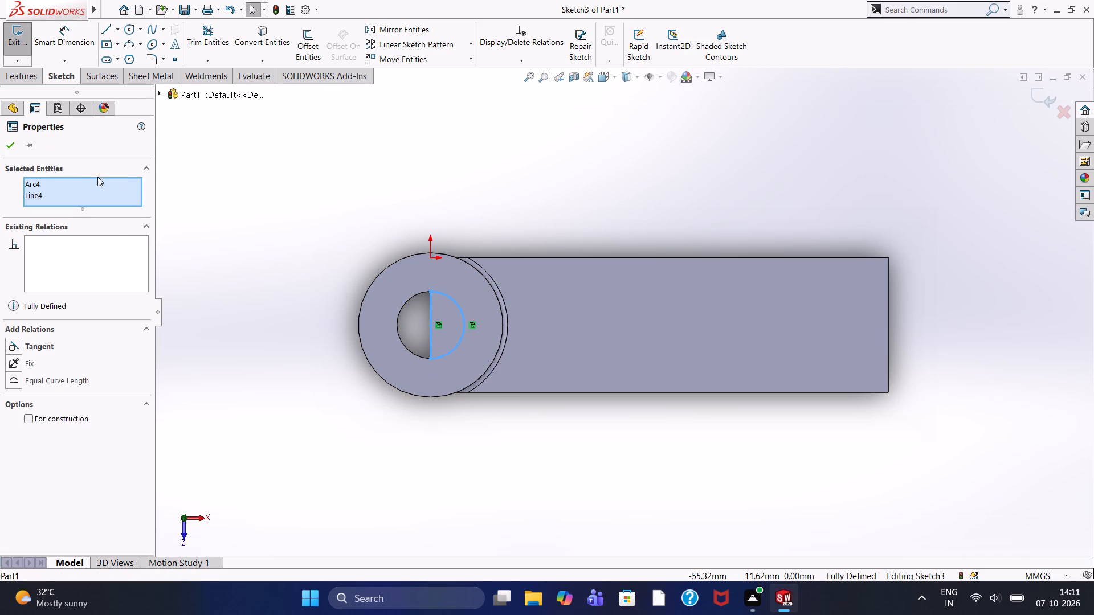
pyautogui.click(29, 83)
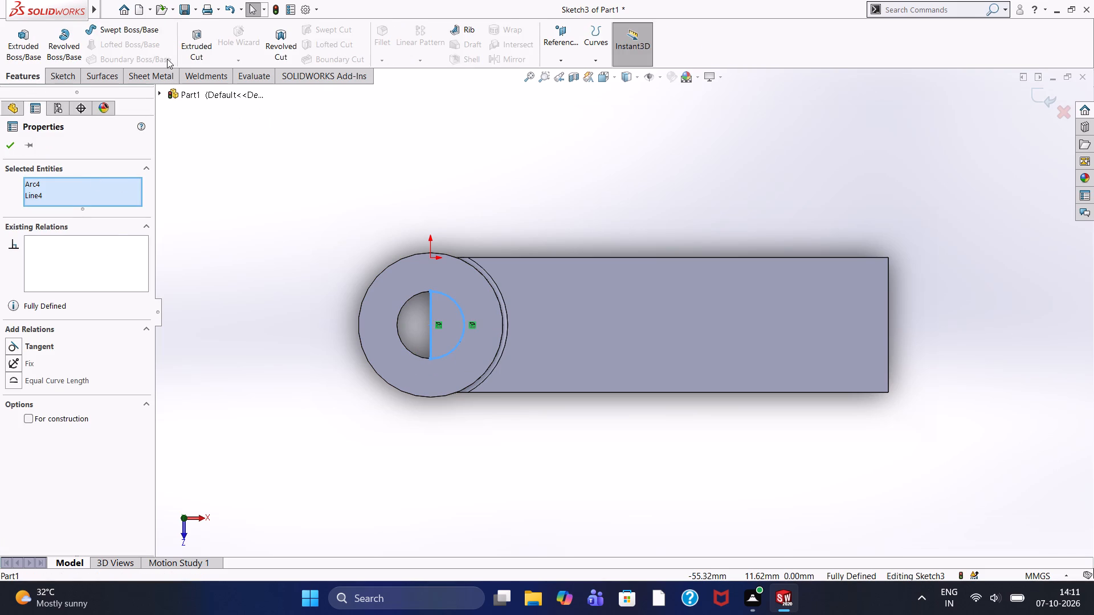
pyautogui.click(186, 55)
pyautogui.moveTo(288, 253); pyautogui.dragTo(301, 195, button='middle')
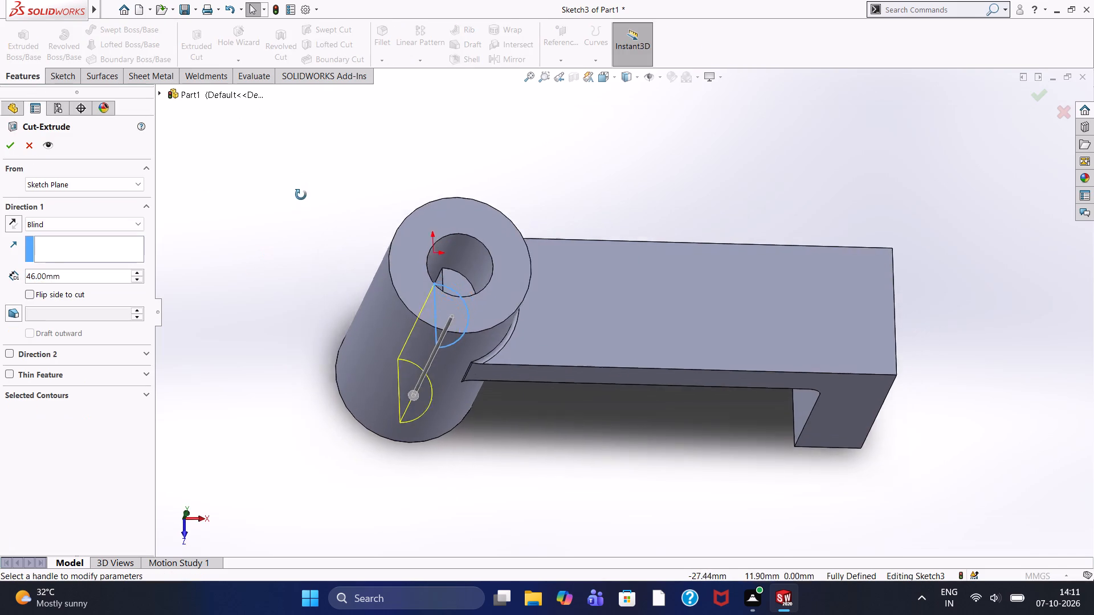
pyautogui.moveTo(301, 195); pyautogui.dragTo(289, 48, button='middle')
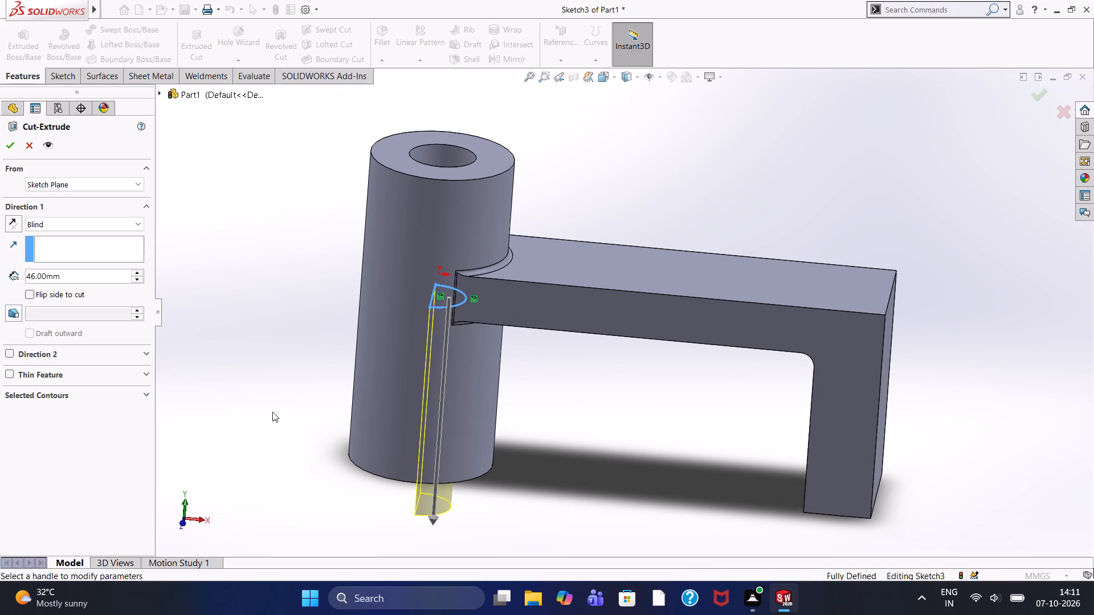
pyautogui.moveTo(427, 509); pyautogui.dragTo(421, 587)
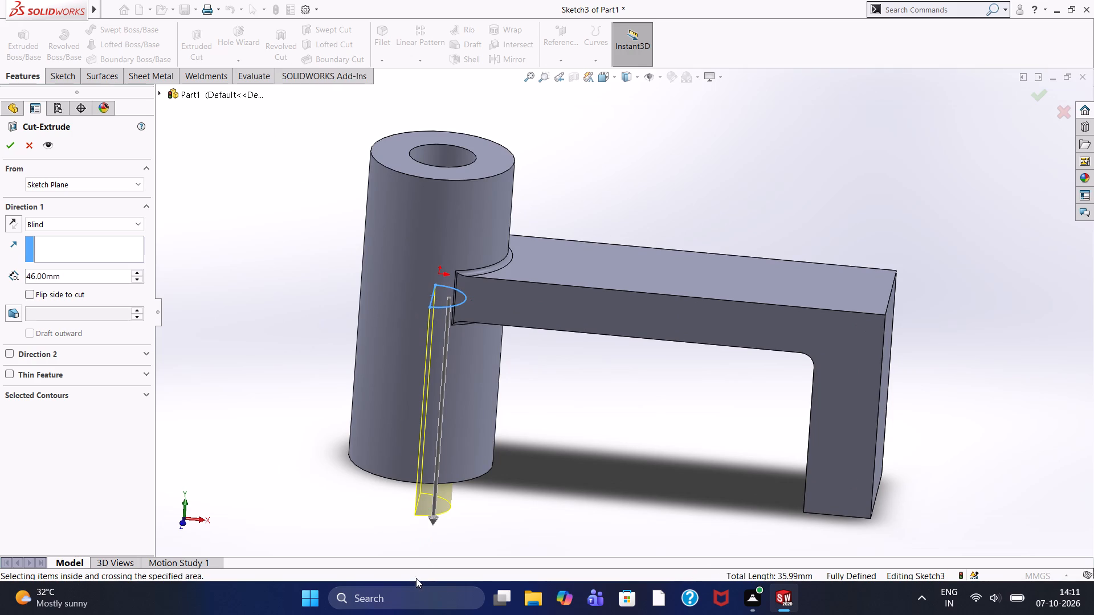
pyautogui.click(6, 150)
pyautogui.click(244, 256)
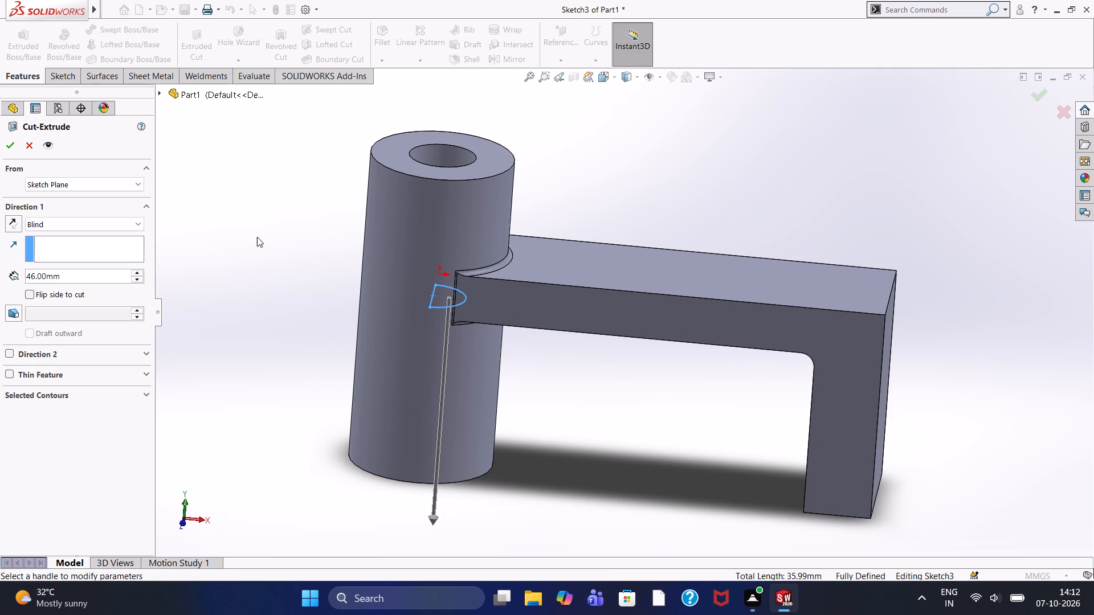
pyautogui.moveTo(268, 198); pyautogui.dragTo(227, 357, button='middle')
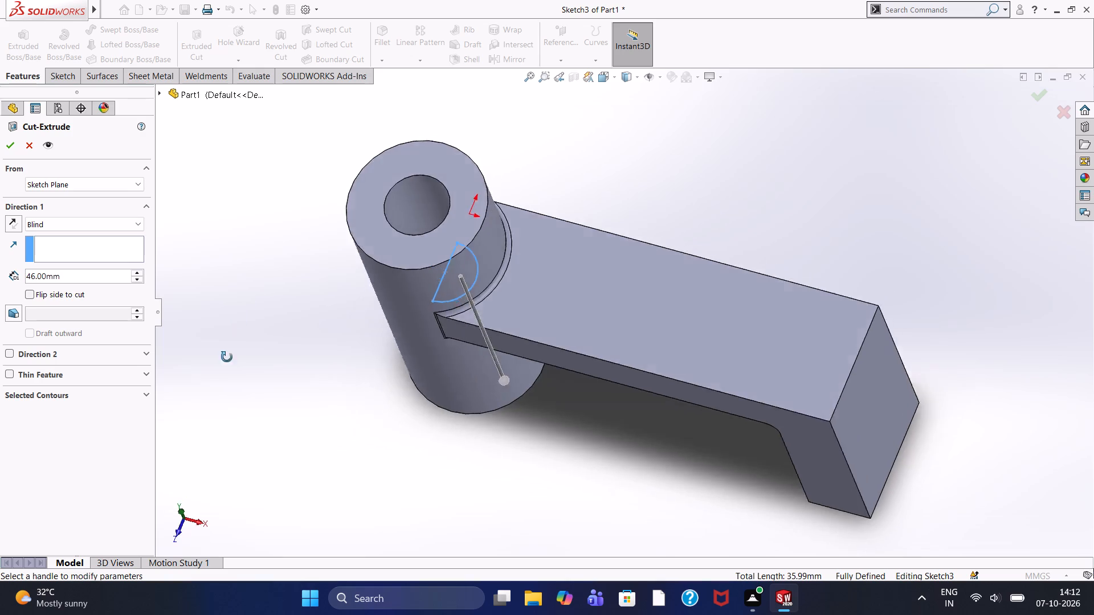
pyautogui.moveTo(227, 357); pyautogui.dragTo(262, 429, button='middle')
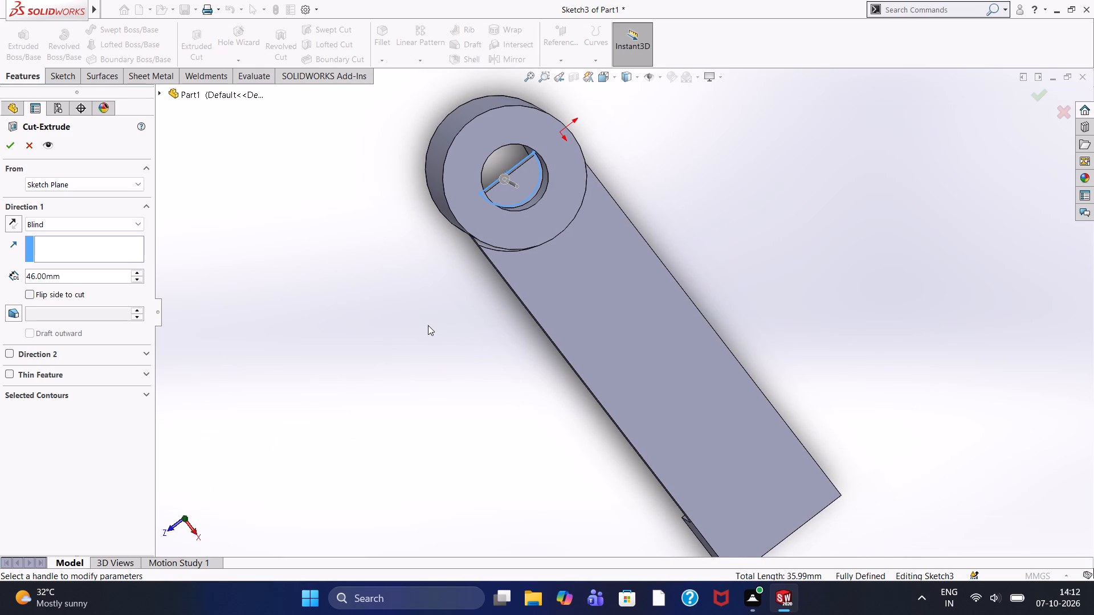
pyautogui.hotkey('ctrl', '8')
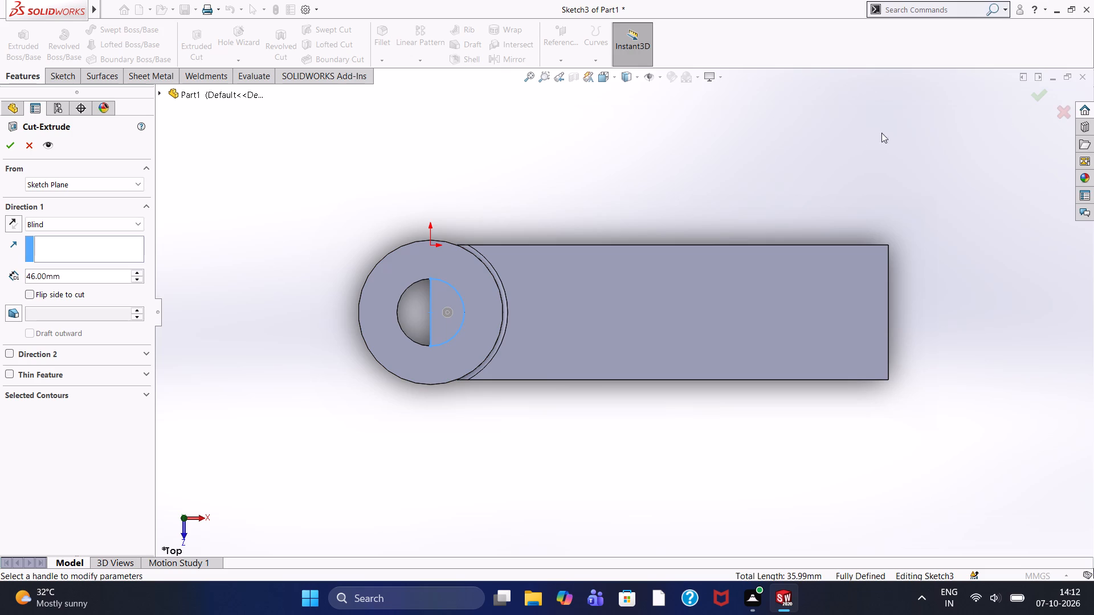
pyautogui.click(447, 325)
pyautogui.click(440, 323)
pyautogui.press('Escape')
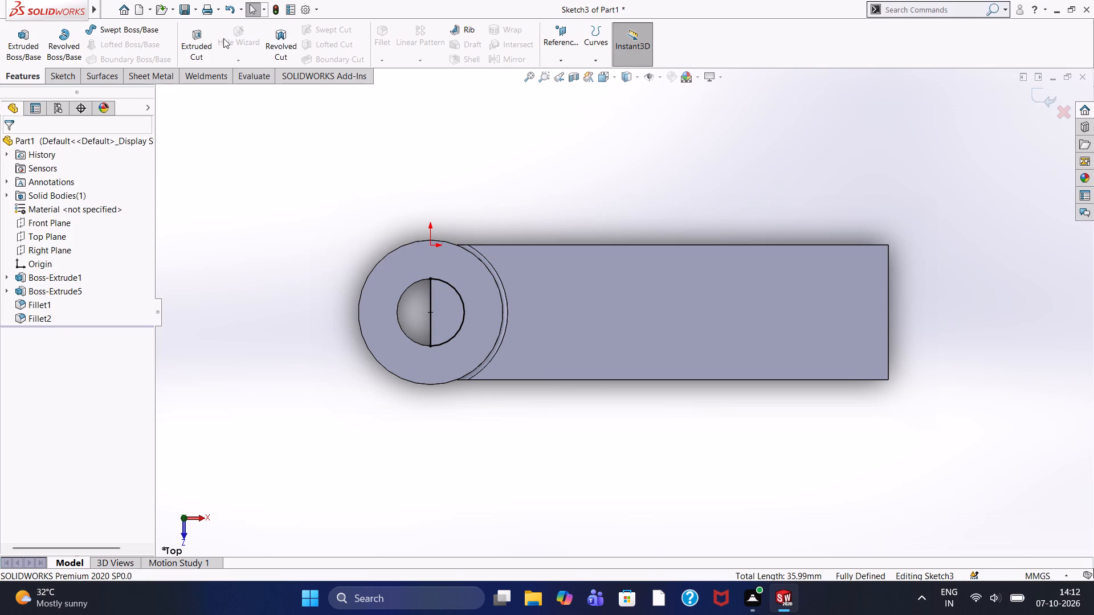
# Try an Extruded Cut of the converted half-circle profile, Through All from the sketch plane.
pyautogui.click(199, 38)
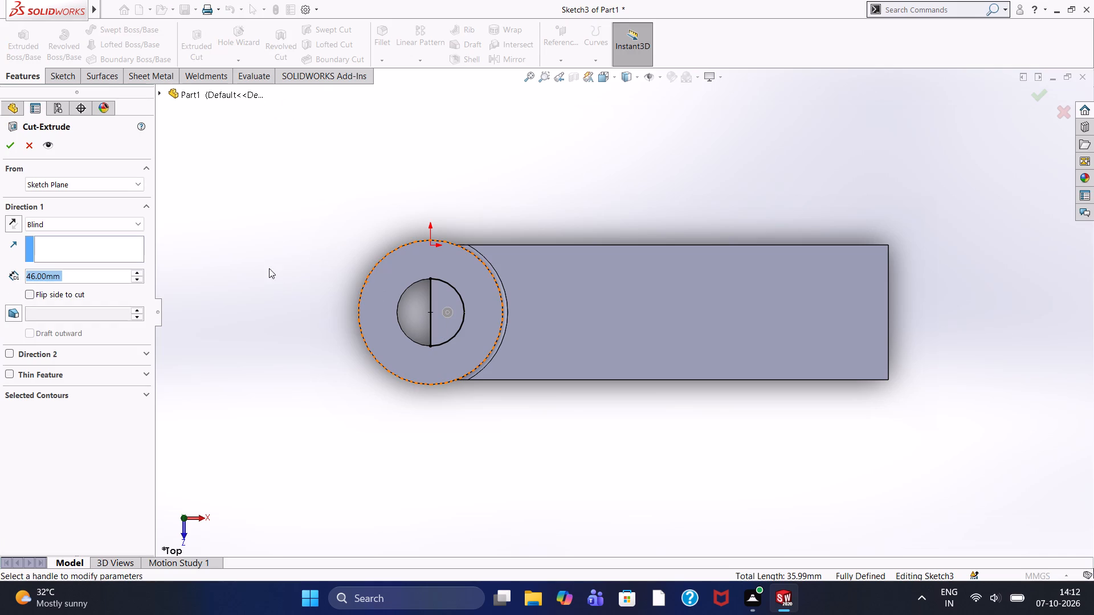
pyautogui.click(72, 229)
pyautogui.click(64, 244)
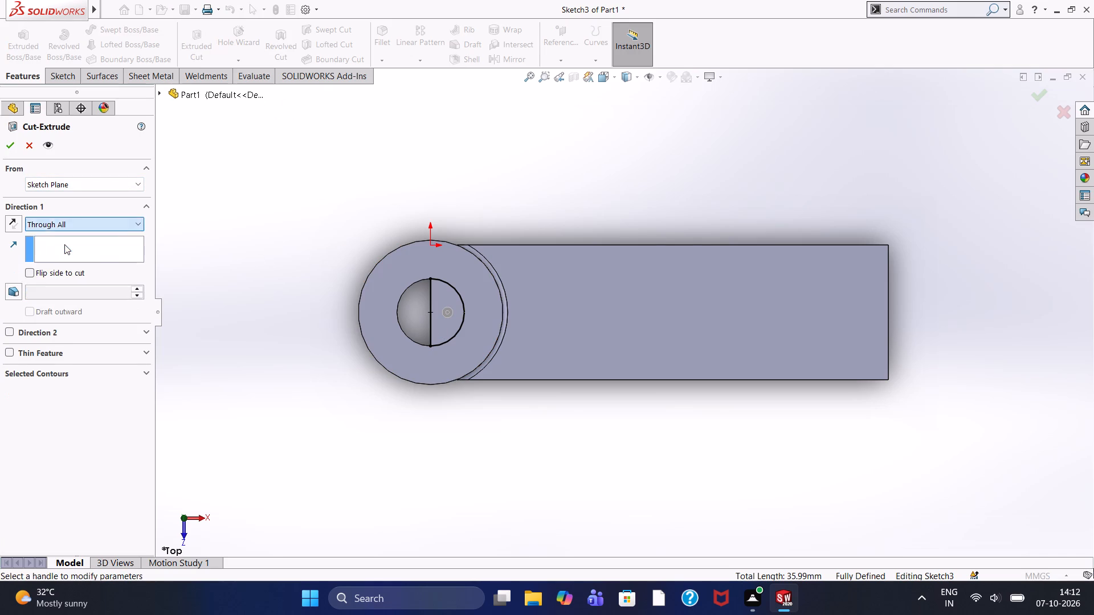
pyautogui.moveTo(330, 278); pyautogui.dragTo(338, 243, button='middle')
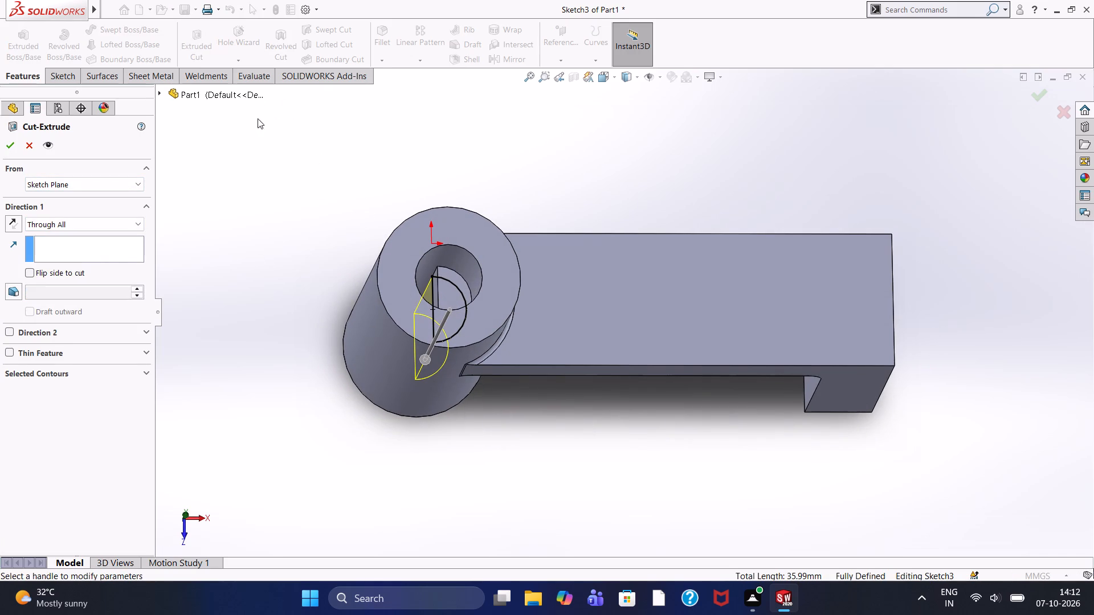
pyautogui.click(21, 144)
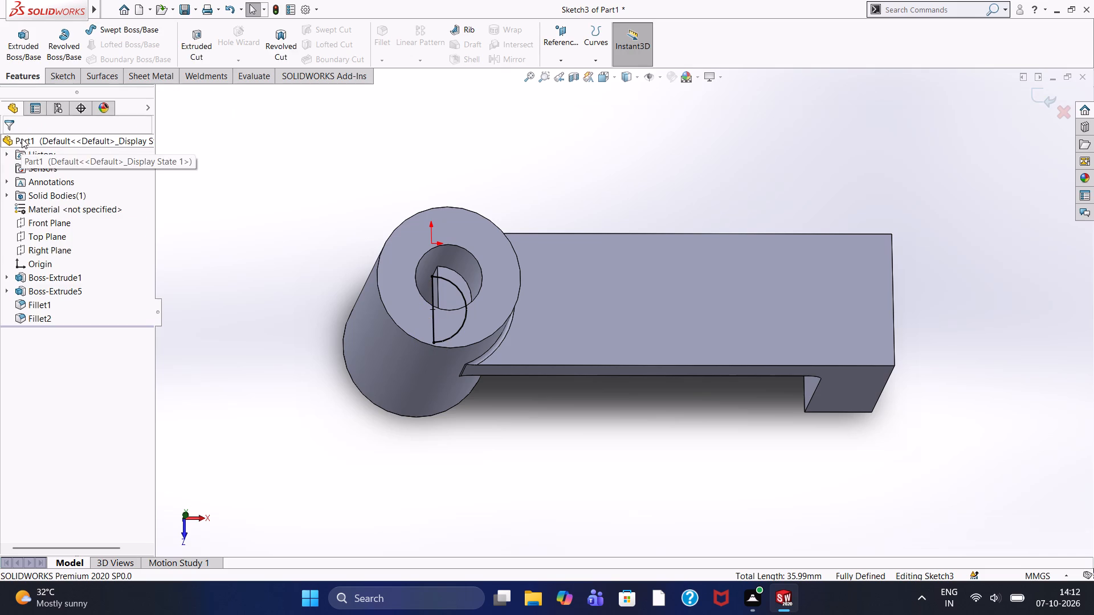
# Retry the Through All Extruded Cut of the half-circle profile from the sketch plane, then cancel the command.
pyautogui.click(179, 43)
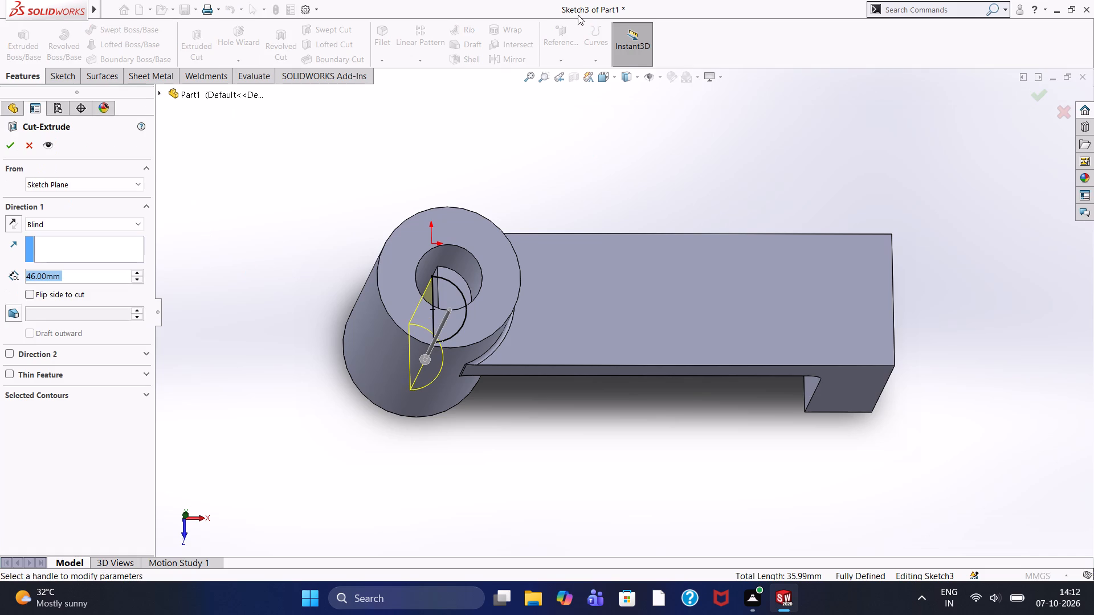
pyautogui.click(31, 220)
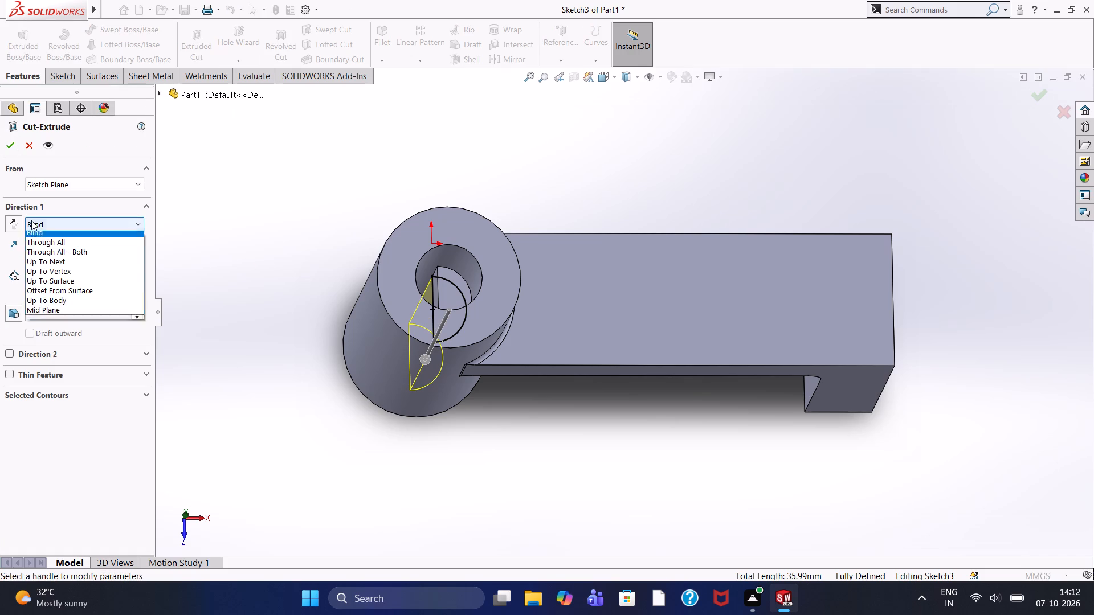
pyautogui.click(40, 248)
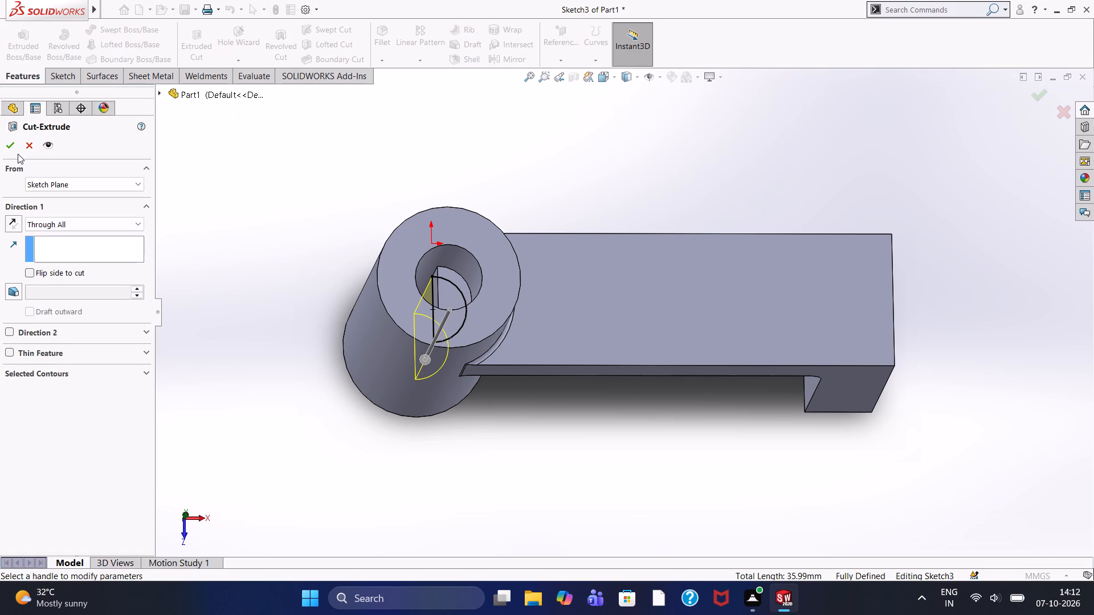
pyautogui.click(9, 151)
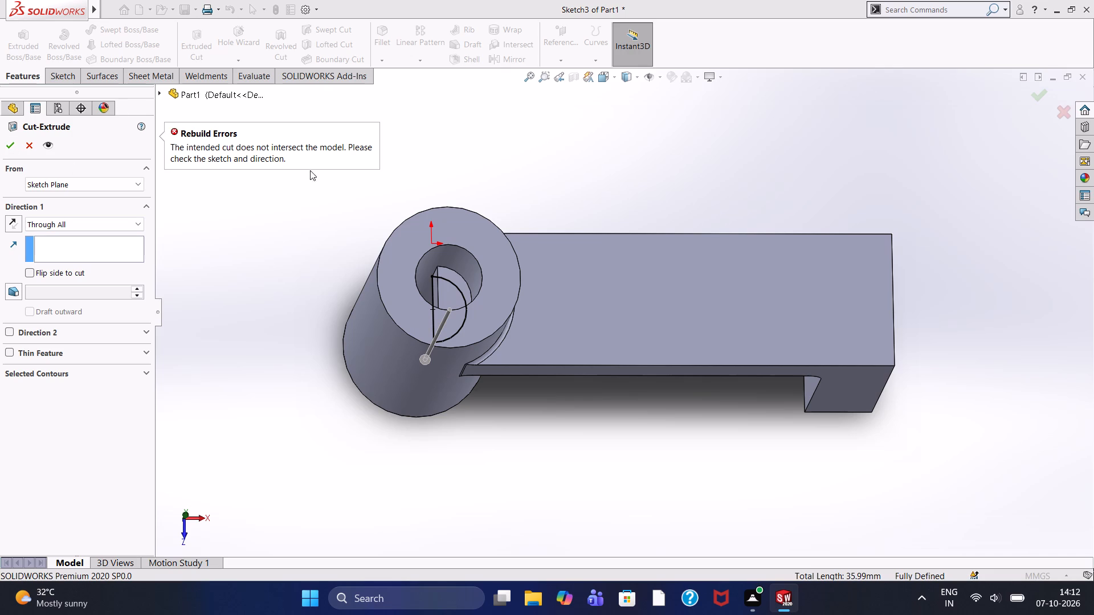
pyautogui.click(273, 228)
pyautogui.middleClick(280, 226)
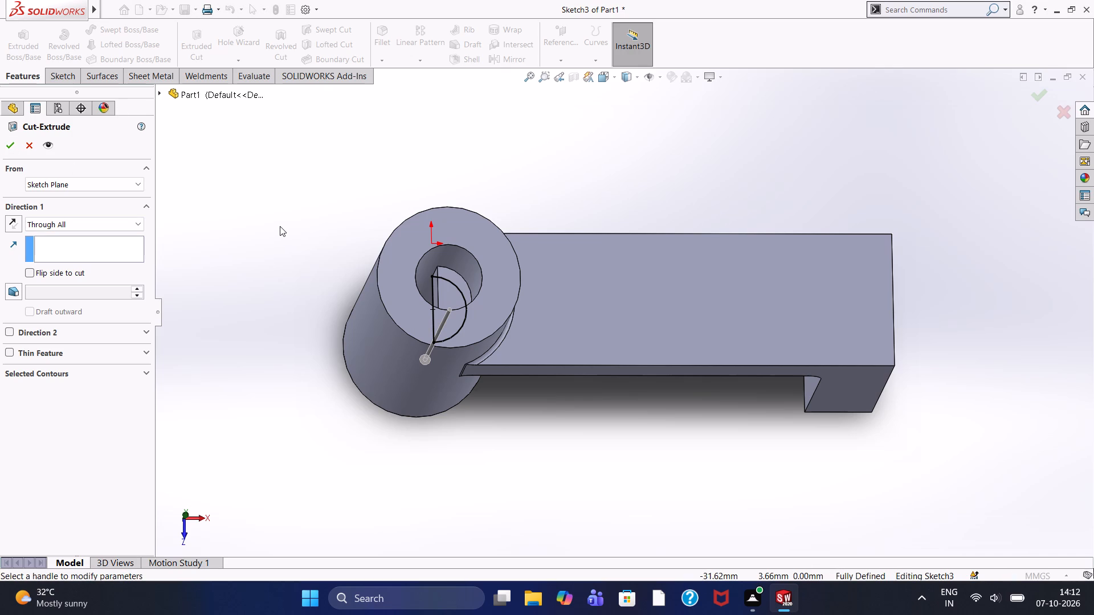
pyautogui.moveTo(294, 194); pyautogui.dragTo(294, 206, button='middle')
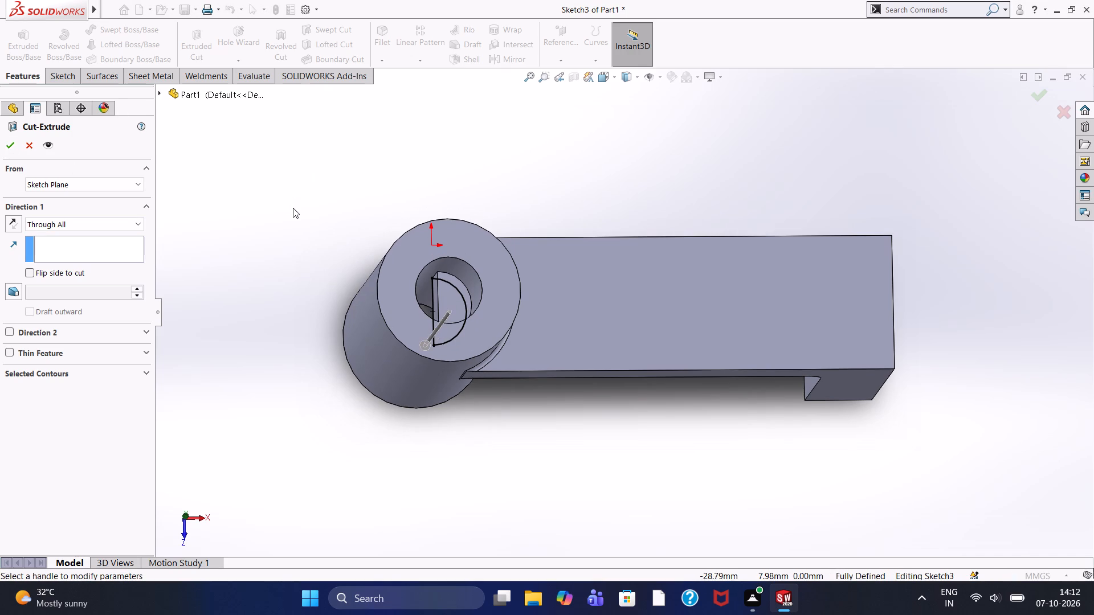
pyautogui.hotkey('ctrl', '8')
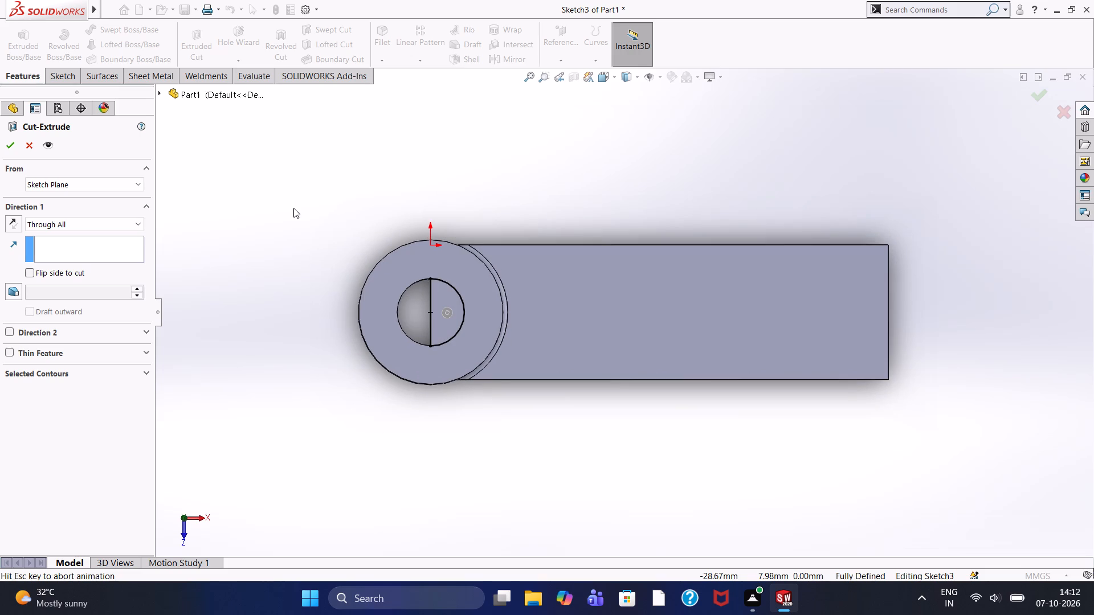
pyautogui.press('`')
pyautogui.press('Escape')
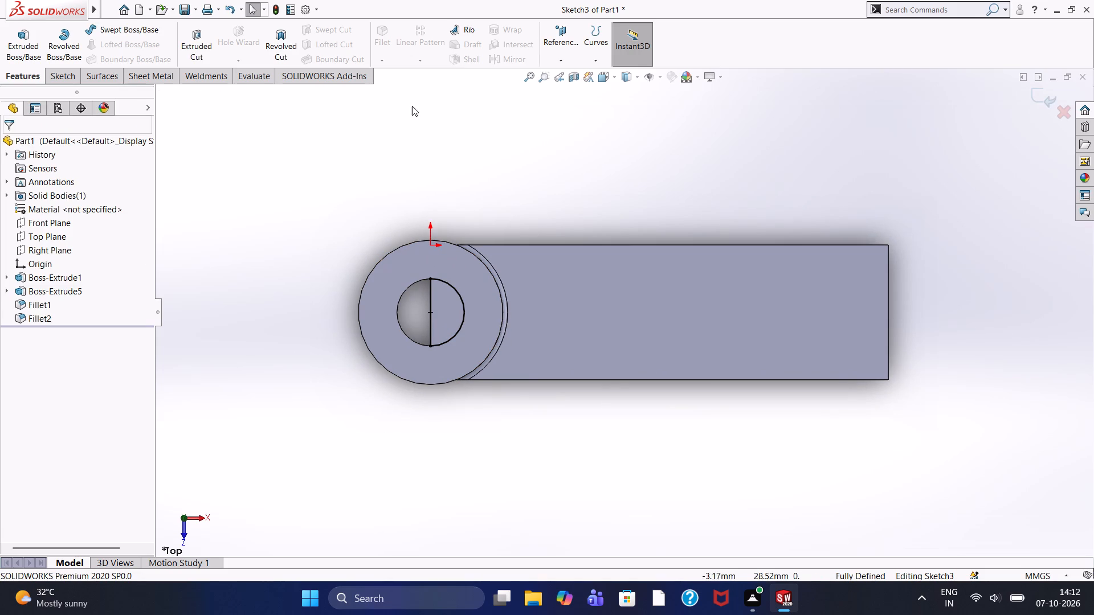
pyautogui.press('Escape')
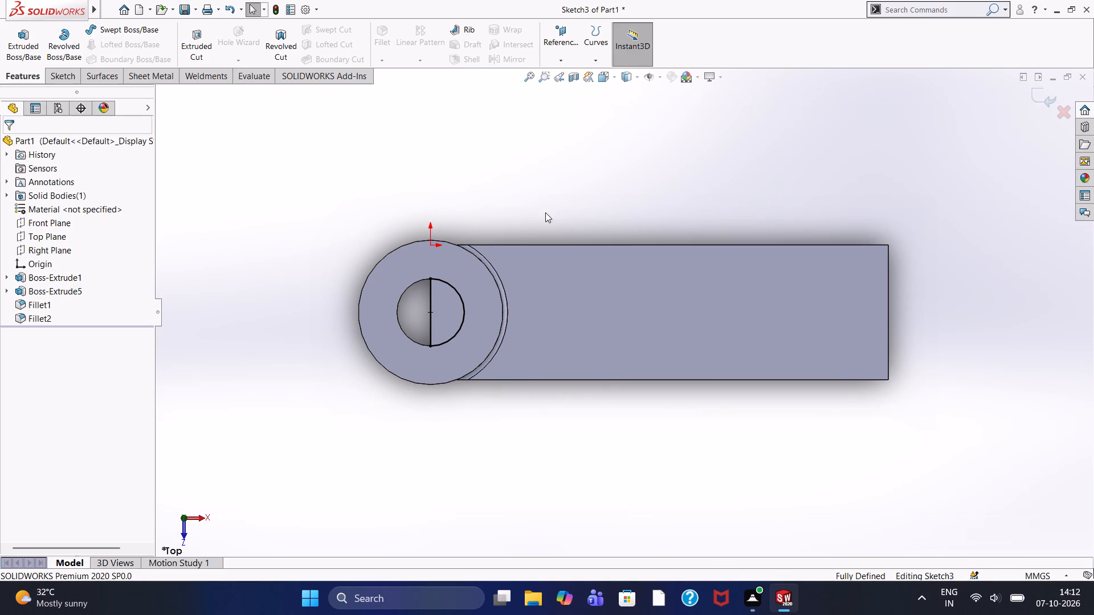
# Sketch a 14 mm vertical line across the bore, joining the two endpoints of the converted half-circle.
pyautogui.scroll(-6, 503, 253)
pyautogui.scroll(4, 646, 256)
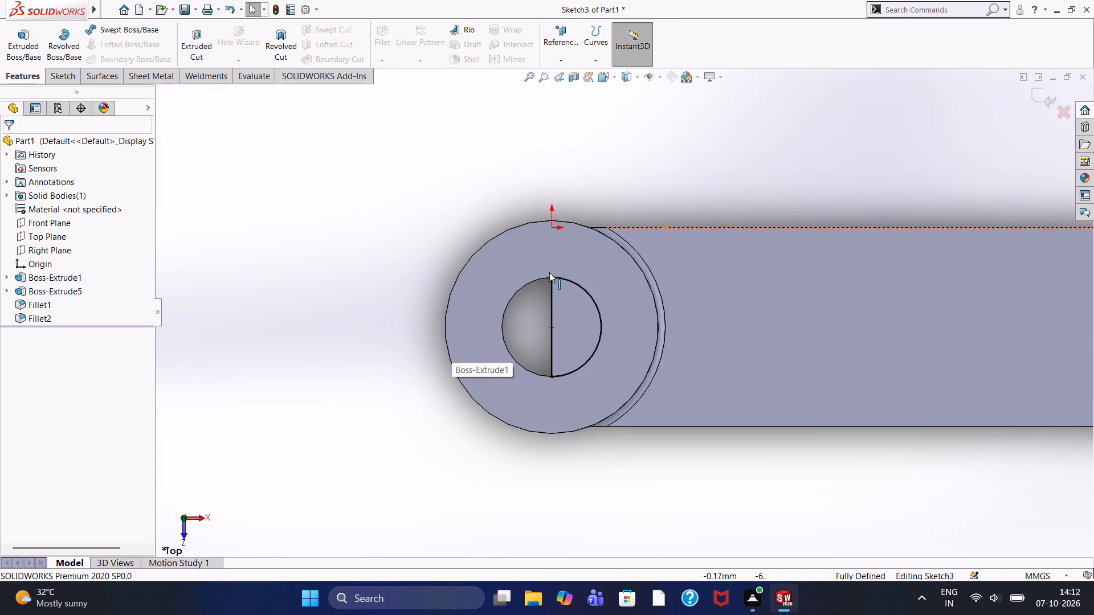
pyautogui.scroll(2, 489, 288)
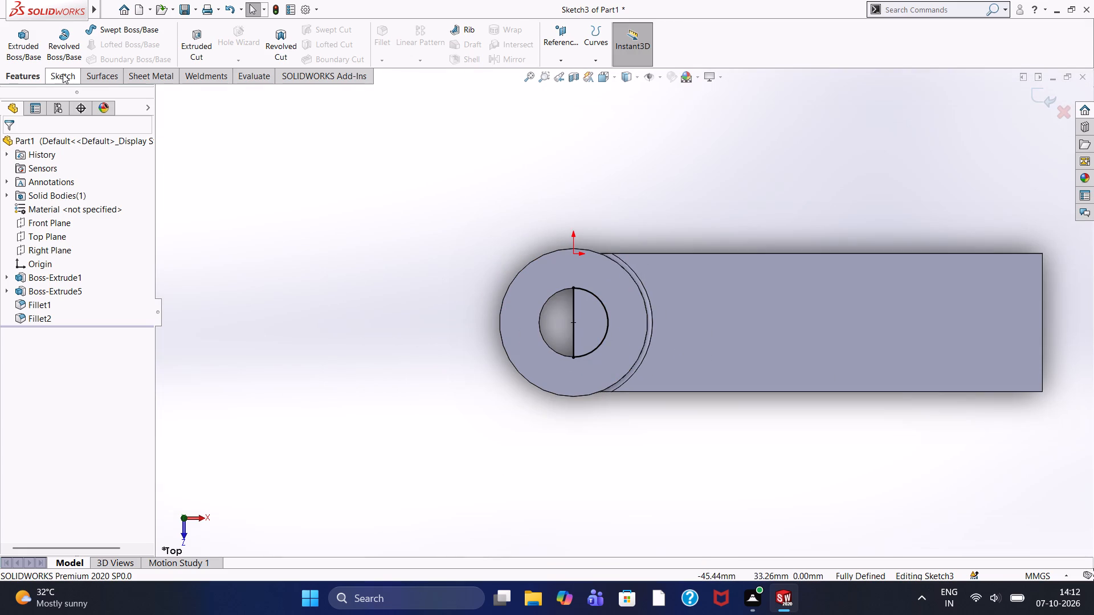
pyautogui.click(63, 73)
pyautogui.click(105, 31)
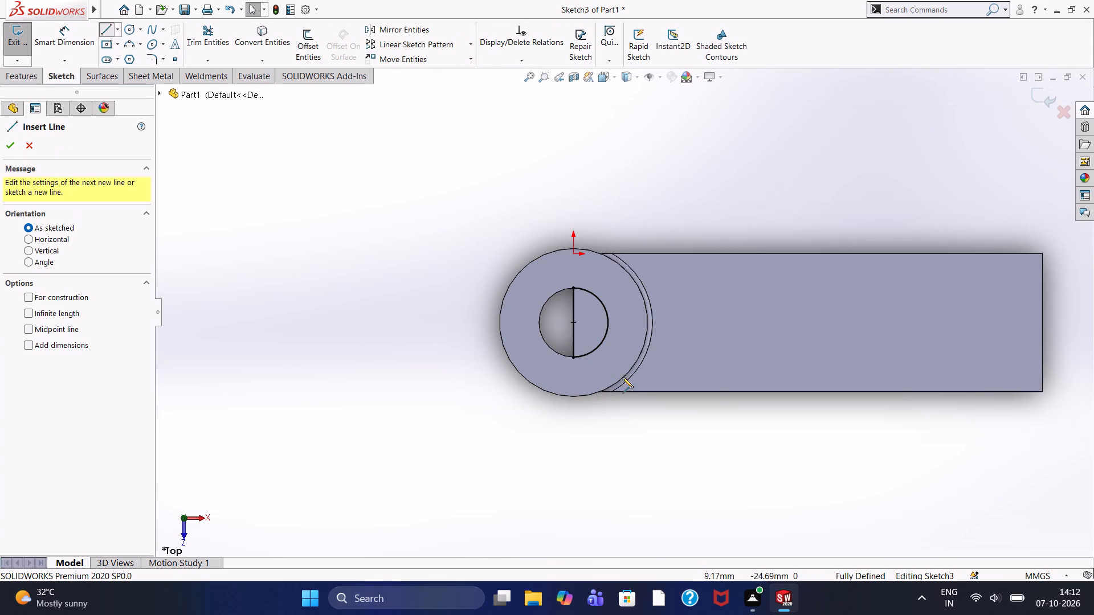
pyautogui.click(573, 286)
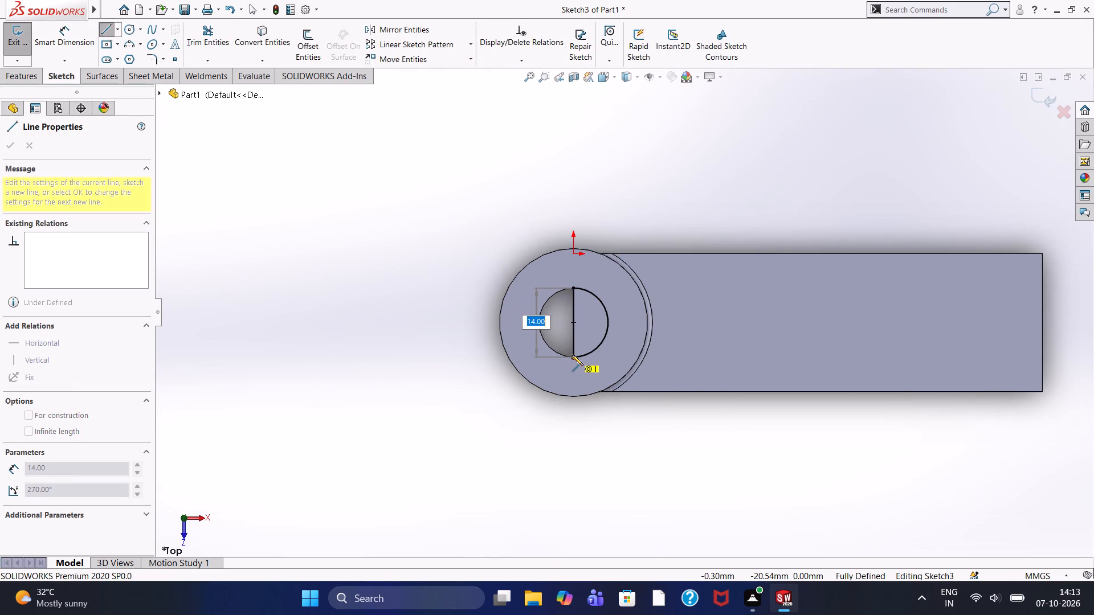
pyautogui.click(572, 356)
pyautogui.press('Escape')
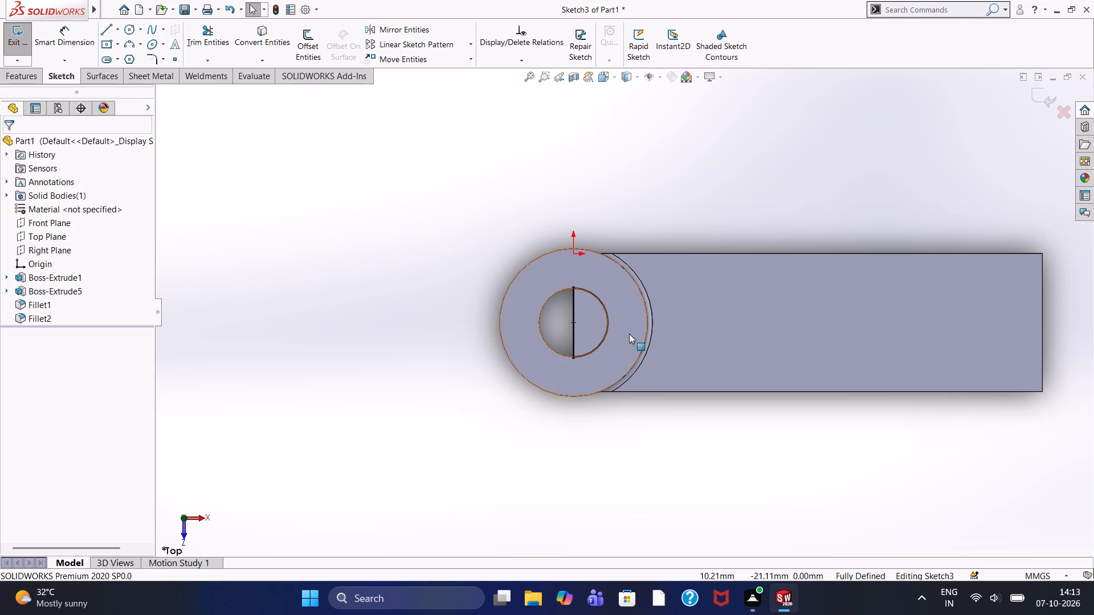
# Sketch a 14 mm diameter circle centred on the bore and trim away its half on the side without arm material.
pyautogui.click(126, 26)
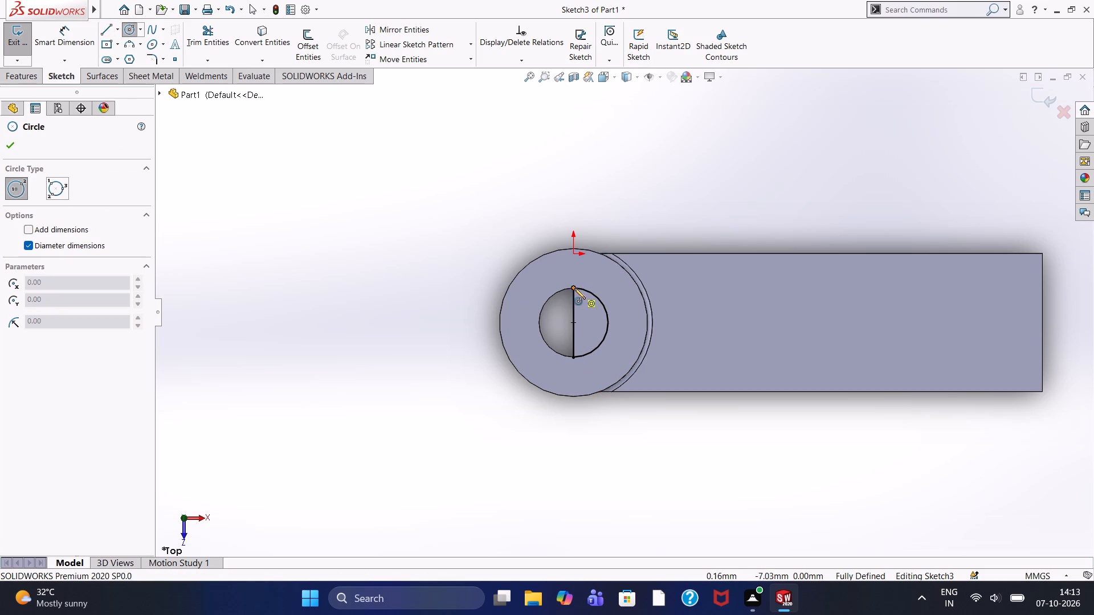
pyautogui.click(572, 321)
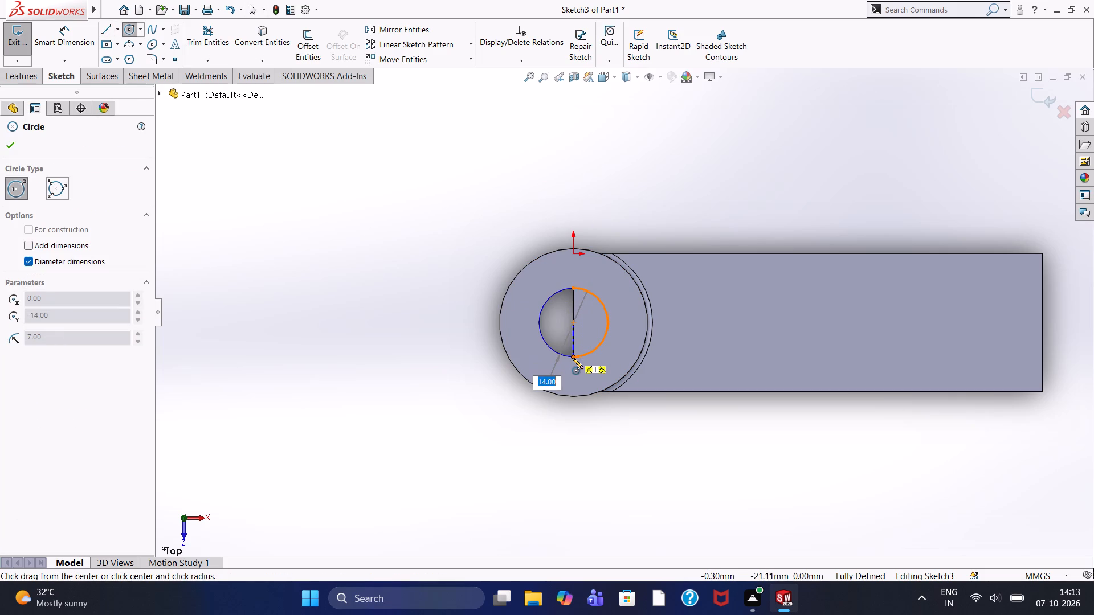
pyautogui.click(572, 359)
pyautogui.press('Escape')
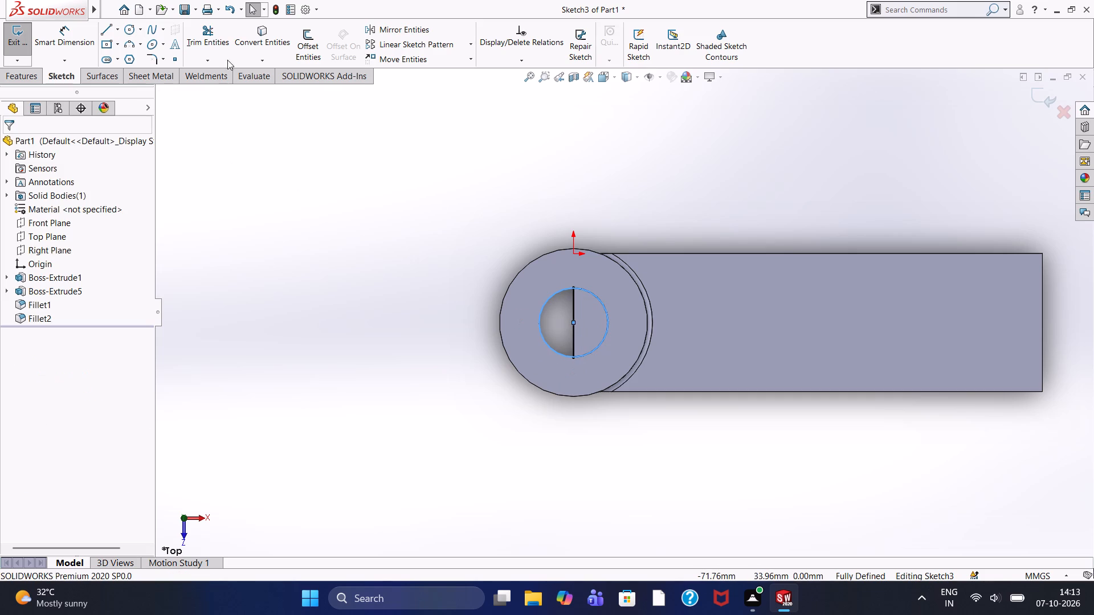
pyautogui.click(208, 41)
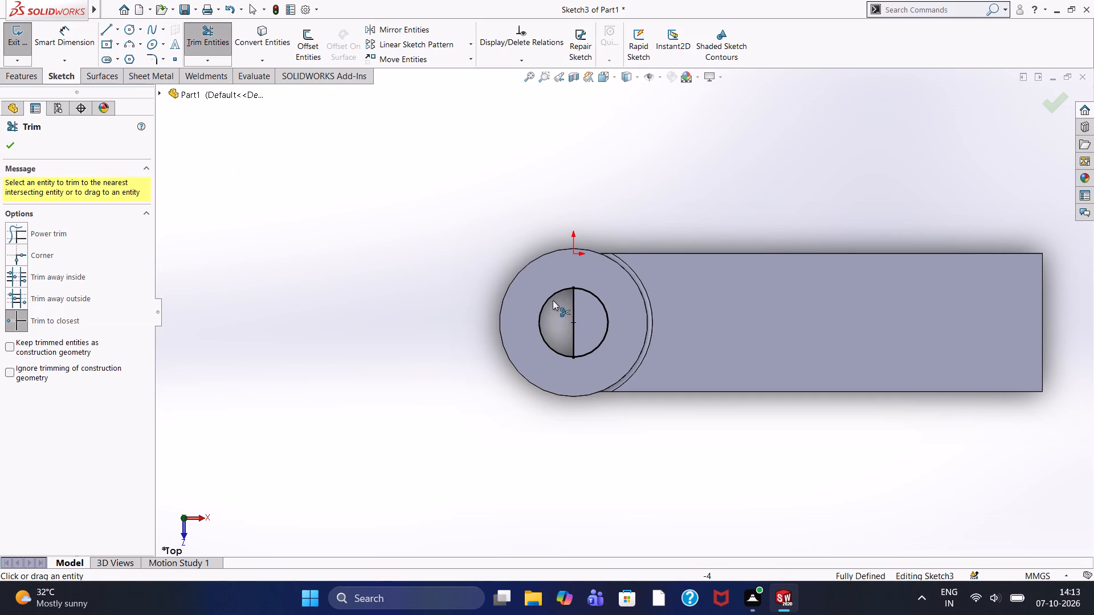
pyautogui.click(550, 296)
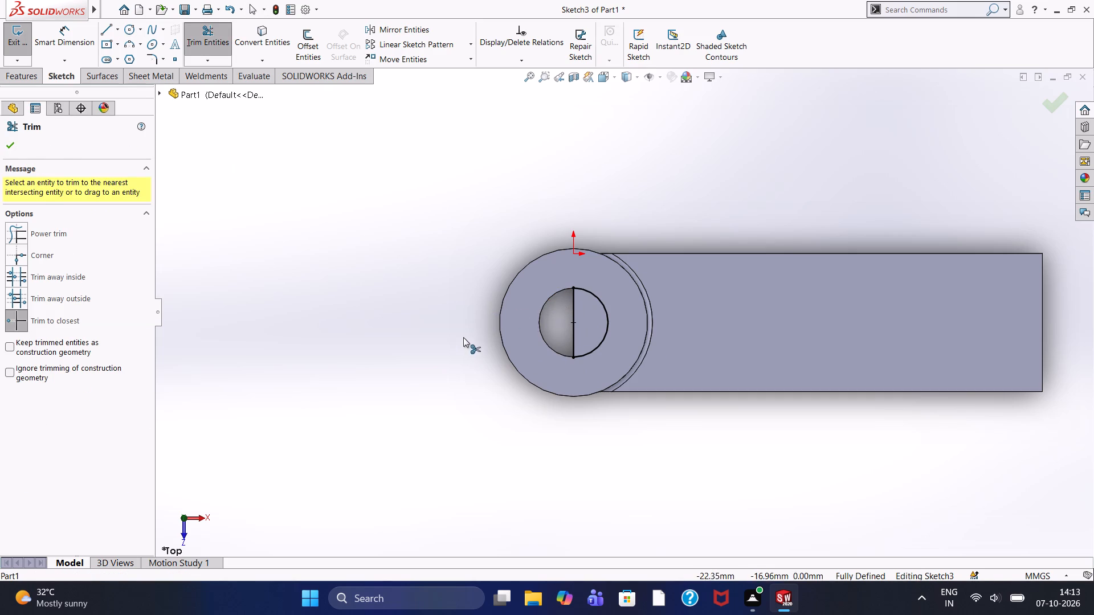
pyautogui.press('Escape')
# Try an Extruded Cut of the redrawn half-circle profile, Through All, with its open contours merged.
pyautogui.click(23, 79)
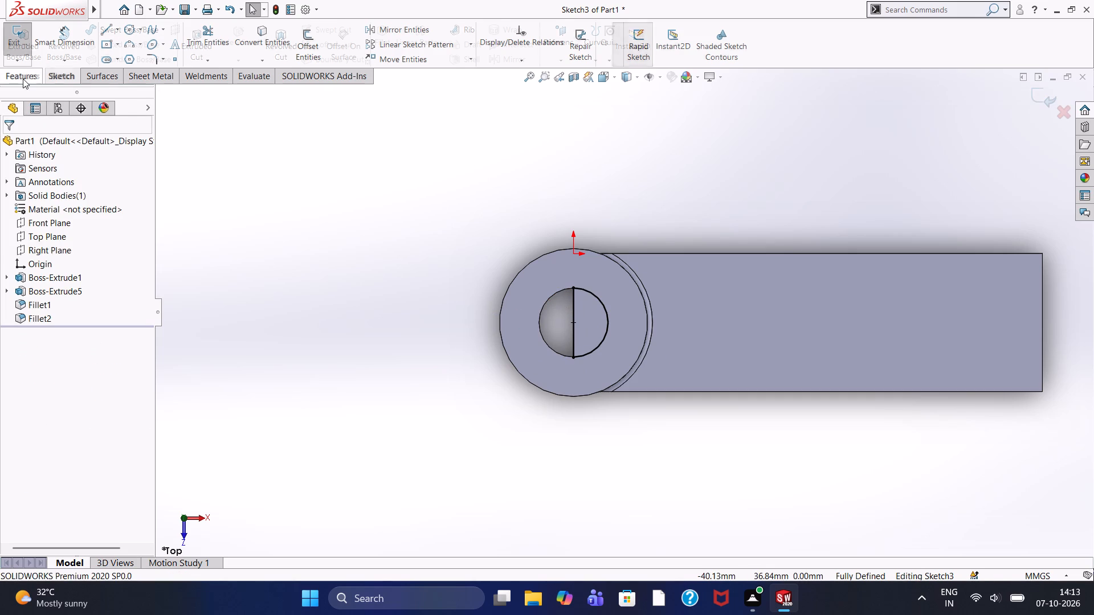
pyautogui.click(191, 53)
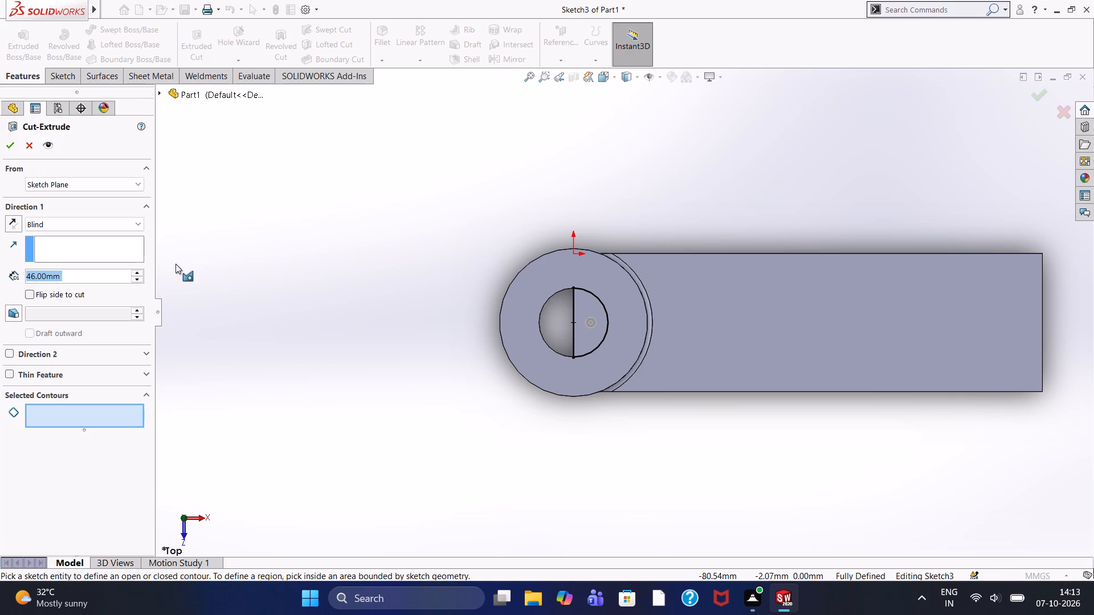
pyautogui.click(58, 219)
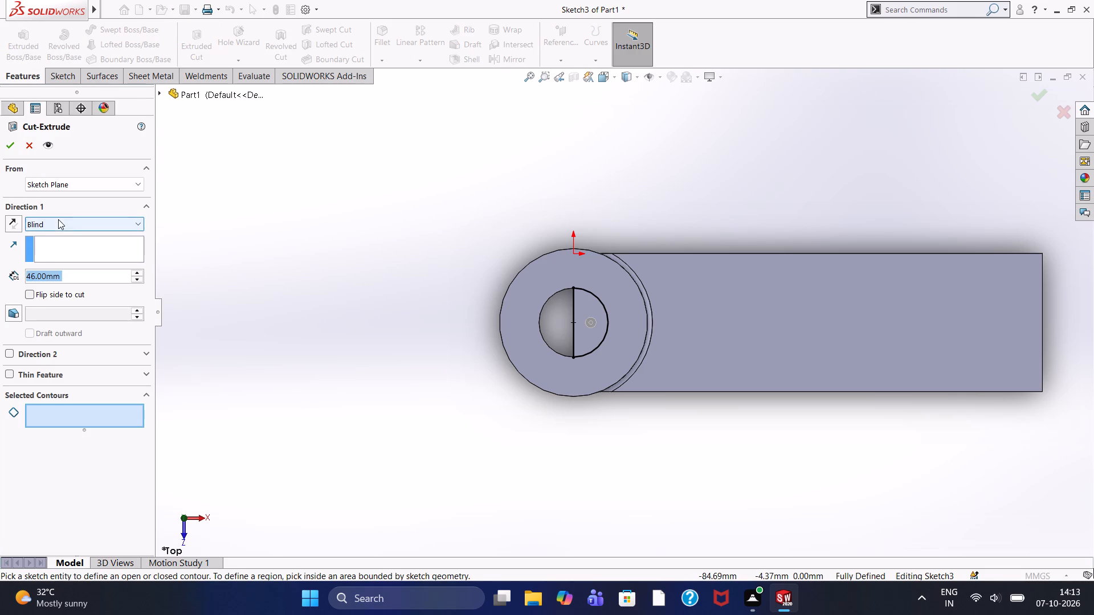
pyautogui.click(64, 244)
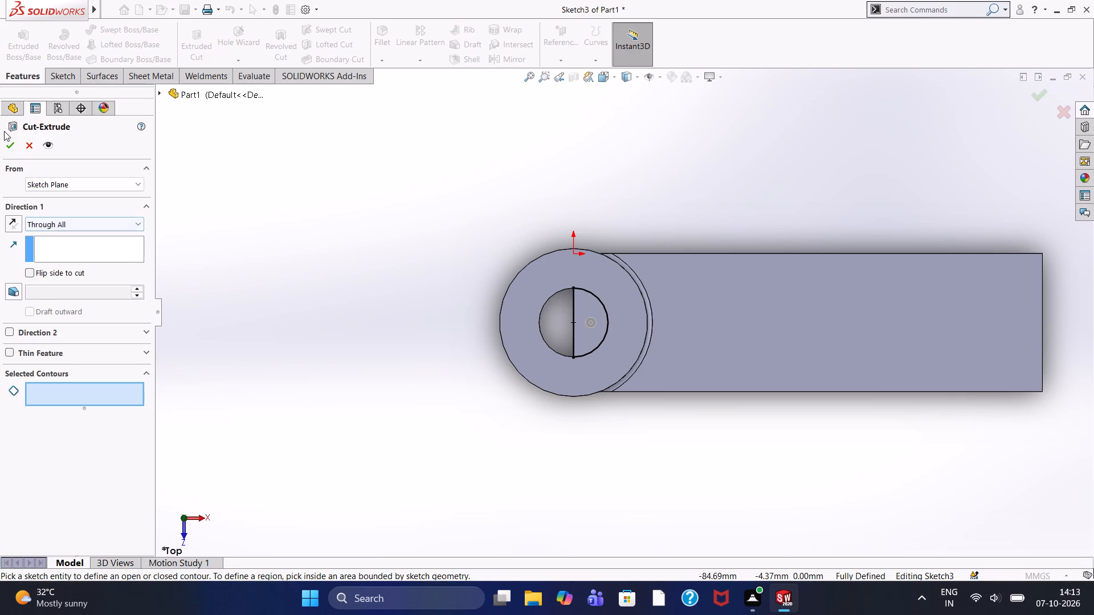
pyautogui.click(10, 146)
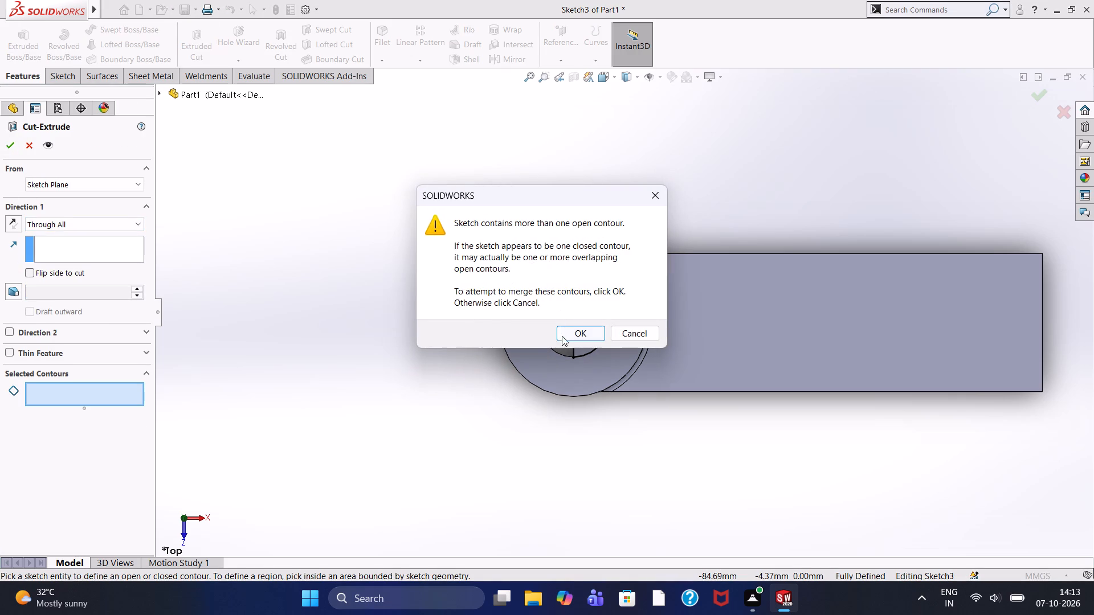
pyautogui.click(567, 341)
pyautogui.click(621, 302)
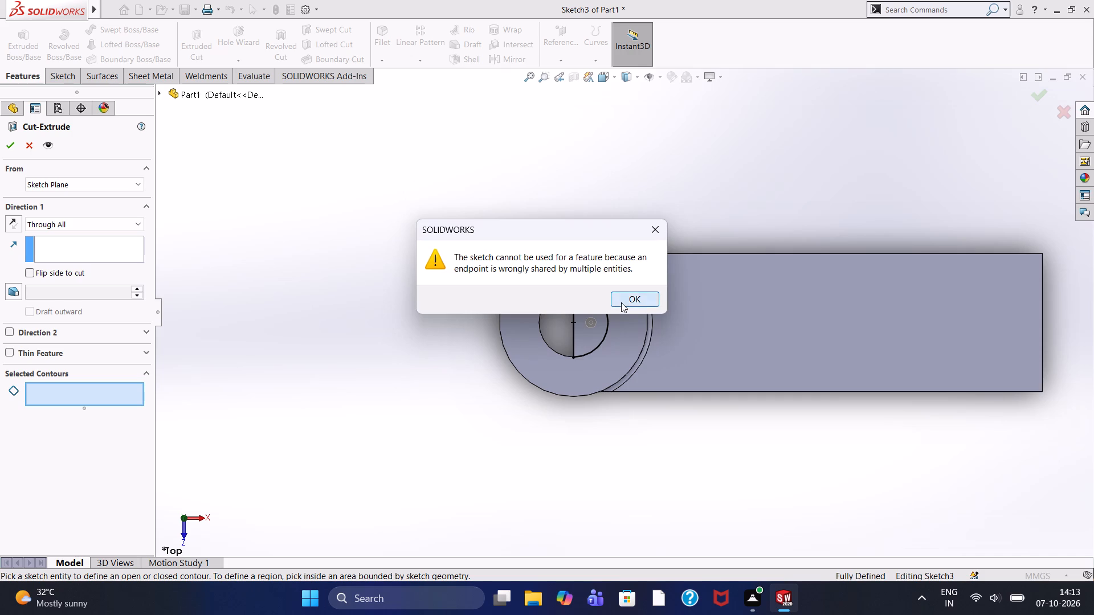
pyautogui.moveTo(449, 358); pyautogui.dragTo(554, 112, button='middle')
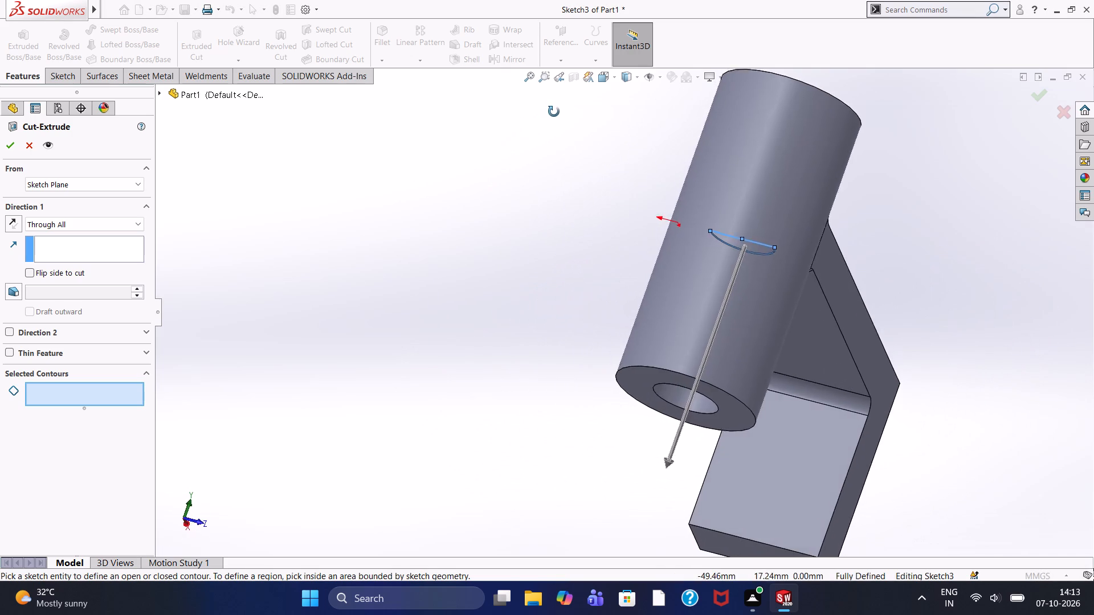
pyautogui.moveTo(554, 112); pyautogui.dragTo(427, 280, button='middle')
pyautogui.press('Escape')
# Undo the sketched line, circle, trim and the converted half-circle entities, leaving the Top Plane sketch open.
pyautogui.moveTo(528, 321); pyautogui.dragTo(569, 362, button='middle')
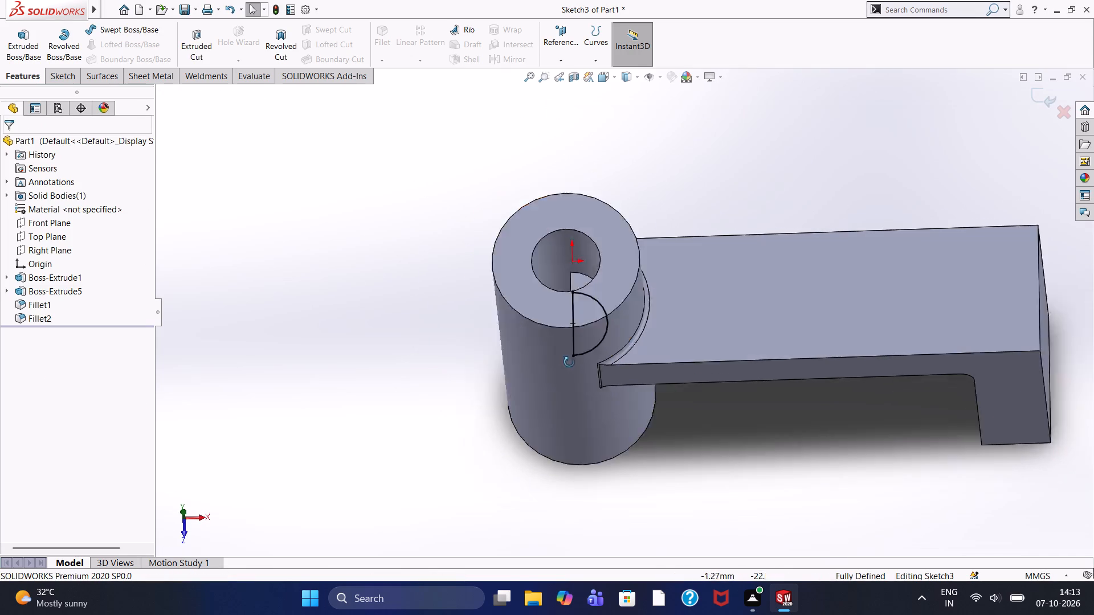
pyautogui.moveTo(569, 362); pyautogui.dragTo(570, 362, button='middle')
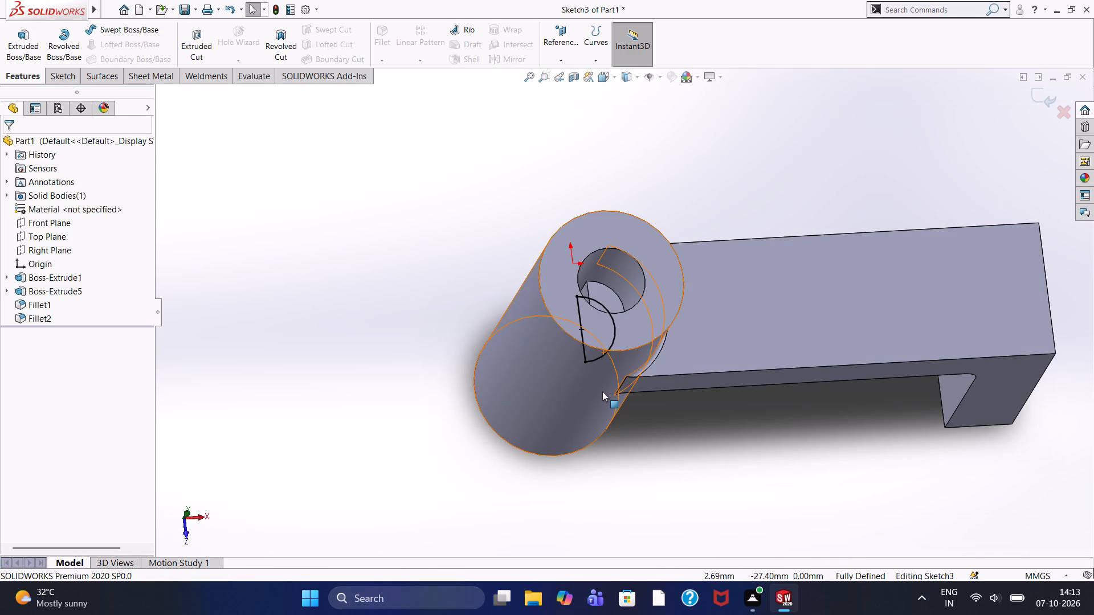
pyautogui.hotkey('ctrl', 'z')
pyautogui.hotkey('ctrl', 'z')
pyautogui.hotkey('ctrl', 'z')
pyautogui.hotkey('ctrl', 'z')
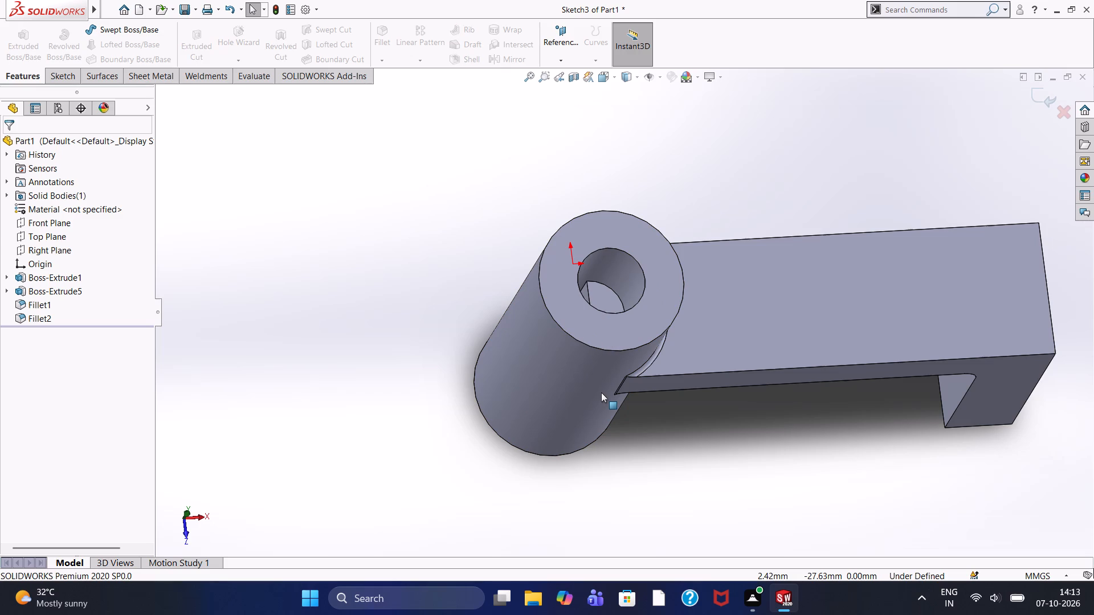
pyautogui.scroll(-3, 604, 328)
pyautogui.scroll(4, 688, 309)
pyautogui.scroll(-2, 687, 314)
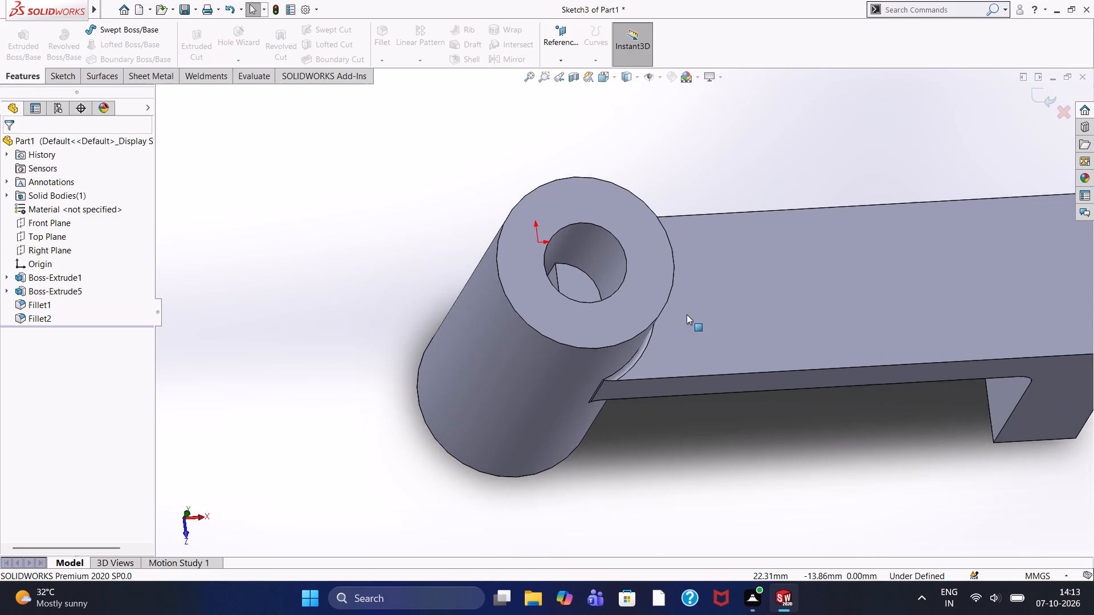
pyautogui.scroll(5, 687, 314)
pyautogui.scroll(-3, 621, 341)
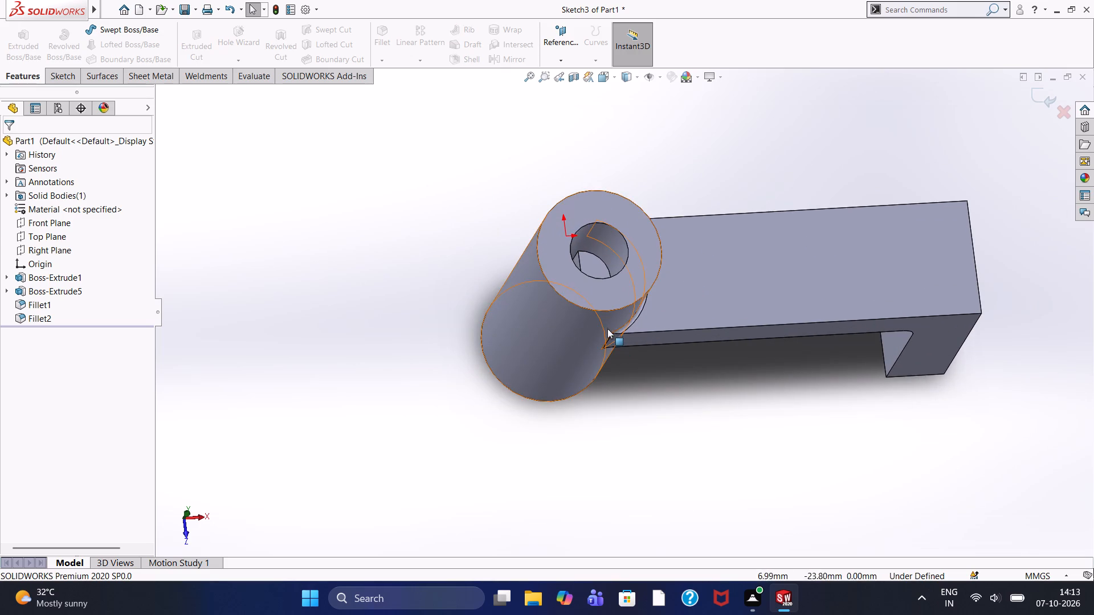
# Examine the leftover half-circle of arm material inside the cylindrical boss's bore from several angles.
pyautogui.scroll(5, 607, 325)
pyautogui.scroll(-6, 614, 308)
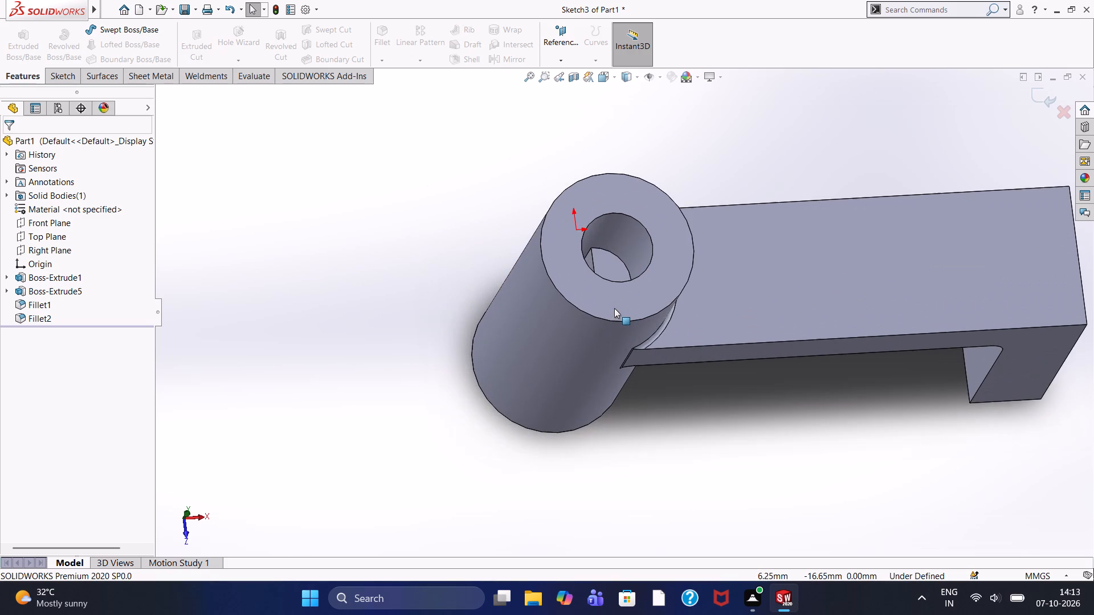
pyautogui.scroll(3, 614, 308)
pyautogui.scroll(-6, 630, 314)
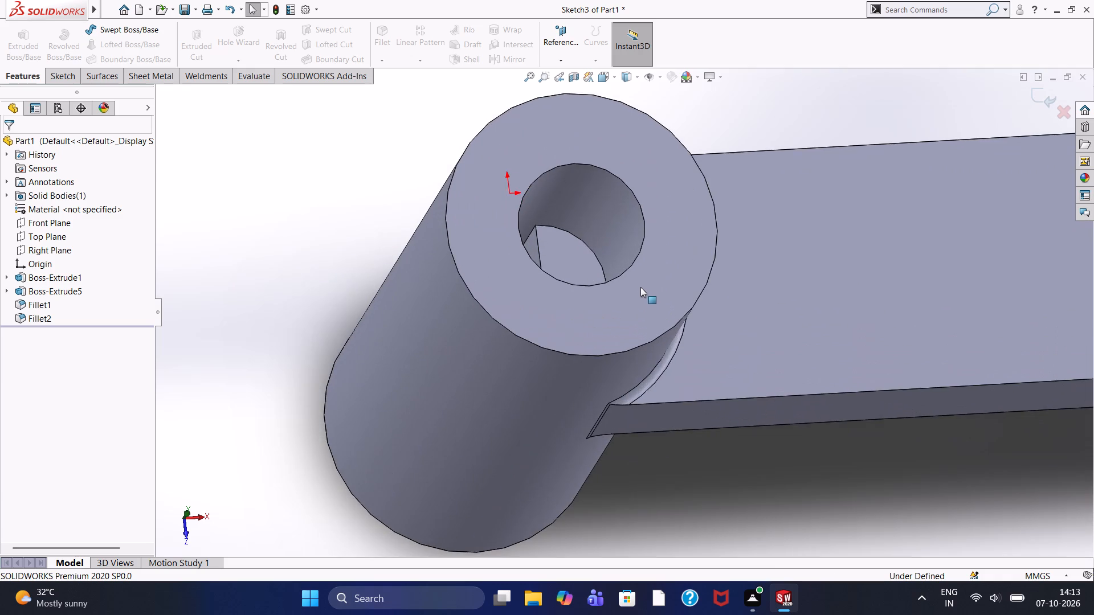
pyautogui.scroll(-3, 617, 306)
pyautogui.click(564, 245)
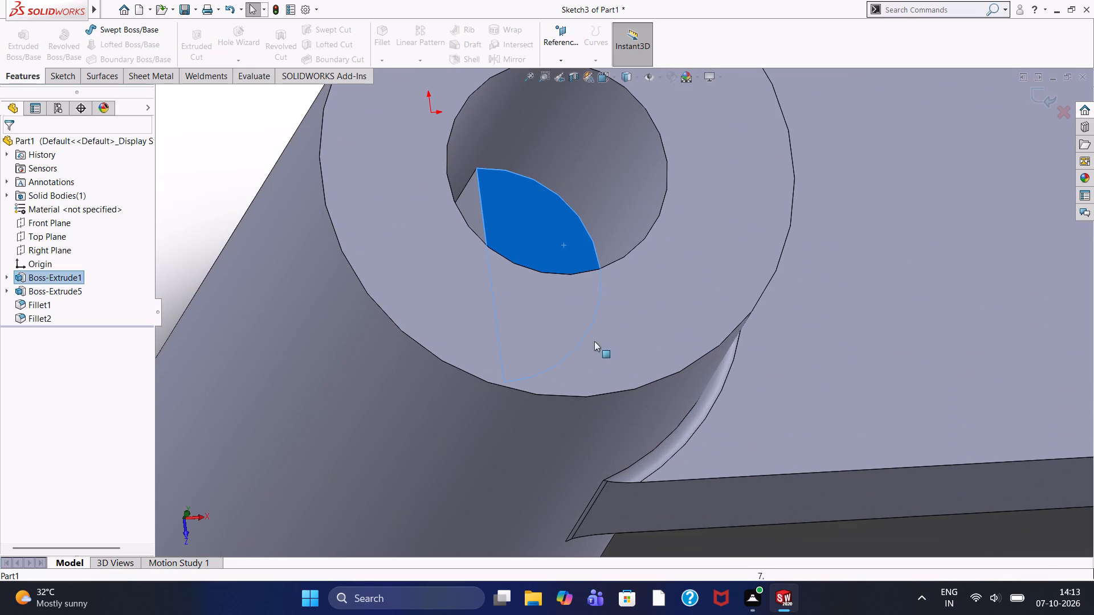
pyautogui.scroll(6, 405, 173)
pyautogui.scroll(2, 573, 231)
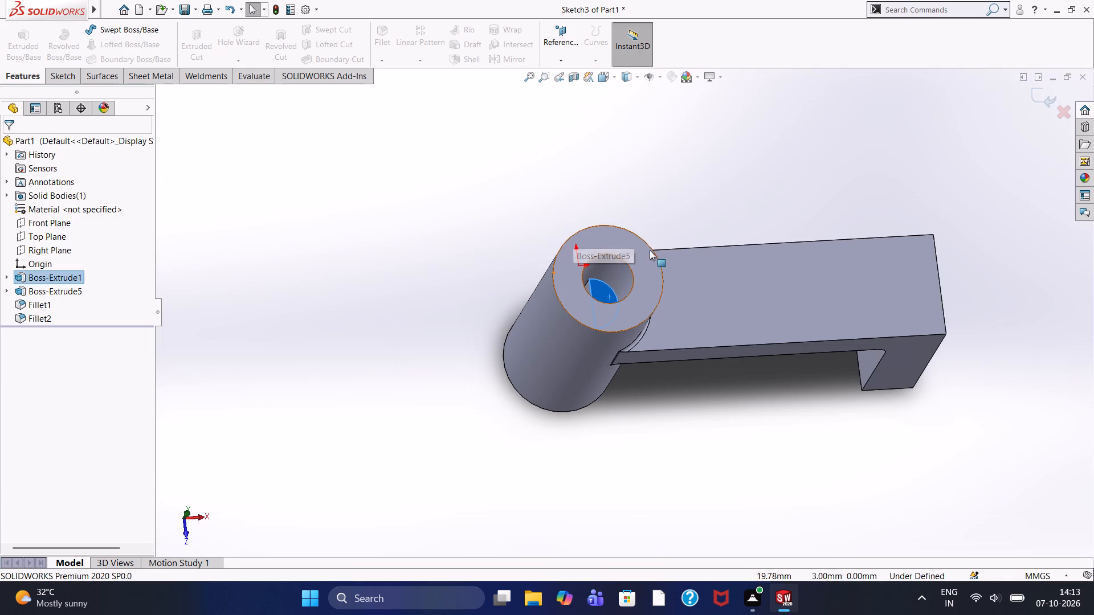
pyautogui.moveTo(650, 147); pyautogui.dragTo(646, 231, button='middle')
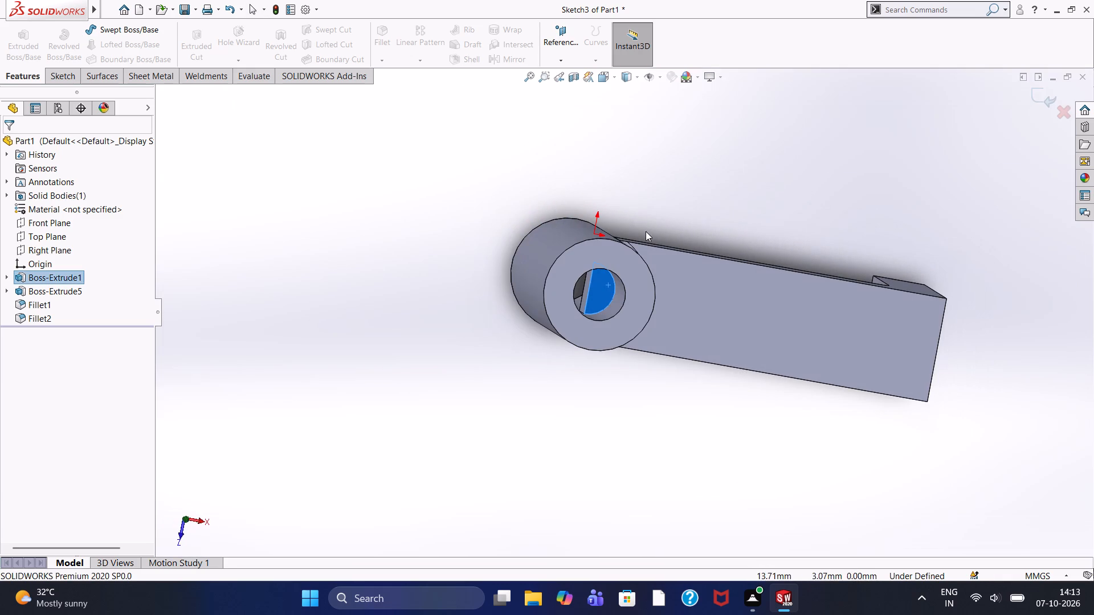
# Exit the empty Top Plane sketch without adding any geometry.
pyautogui.click(1041, 101)
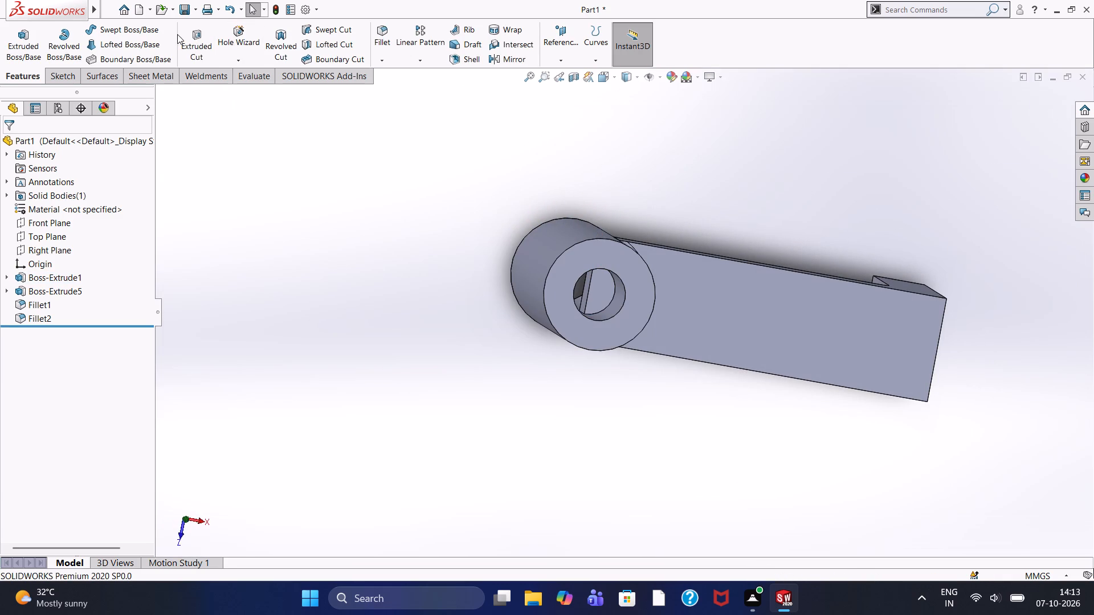
pyautogui.click(189, 41)
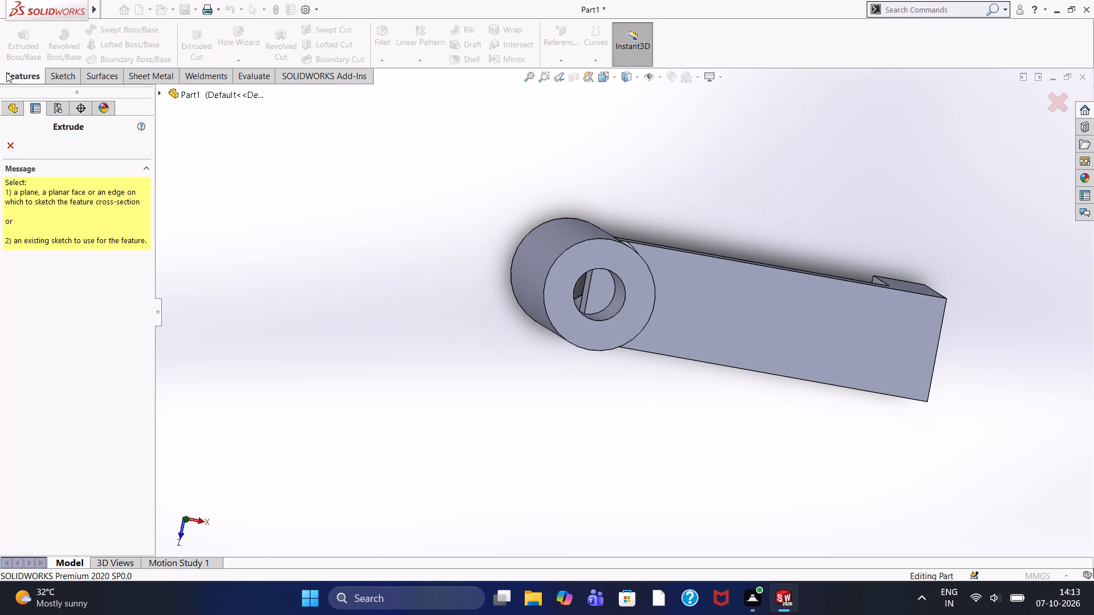
pyautogui.click(9, 147)
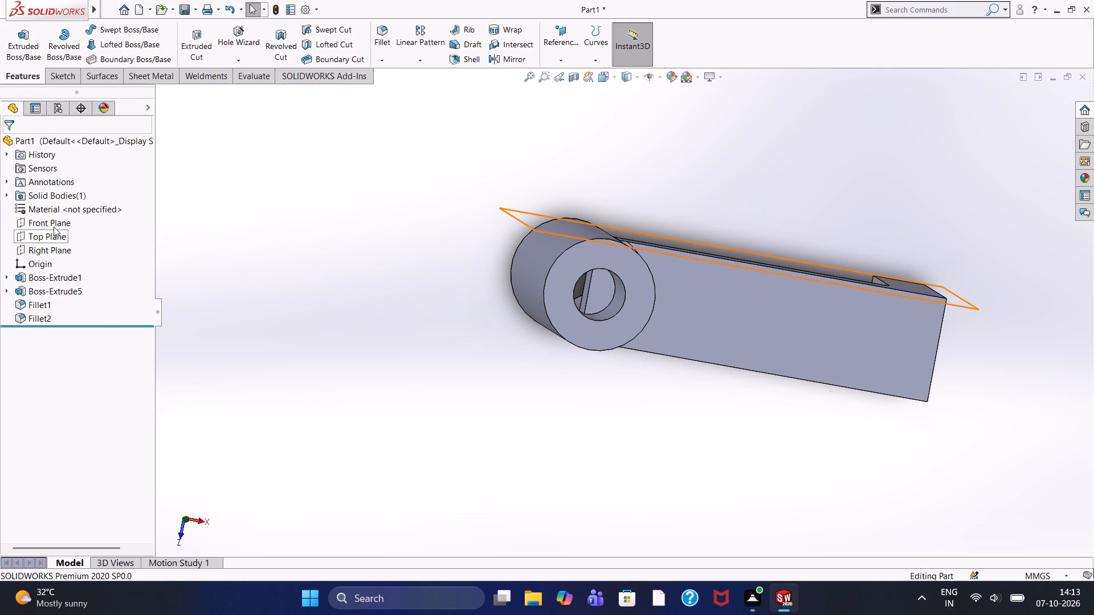
# Start a new sketch on the Top Plane and convert the half-circle arm face inside the bore into sketch entities.
pyautogui.click(53, 233)
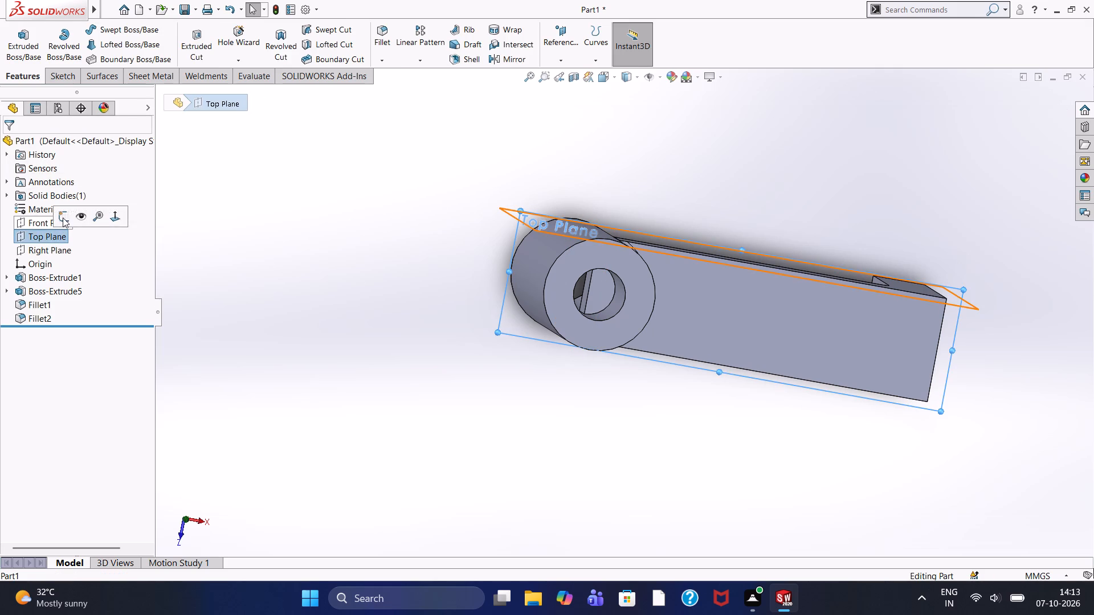
pyautogui.click(63, 218)
pyautogui.click(22, 79)
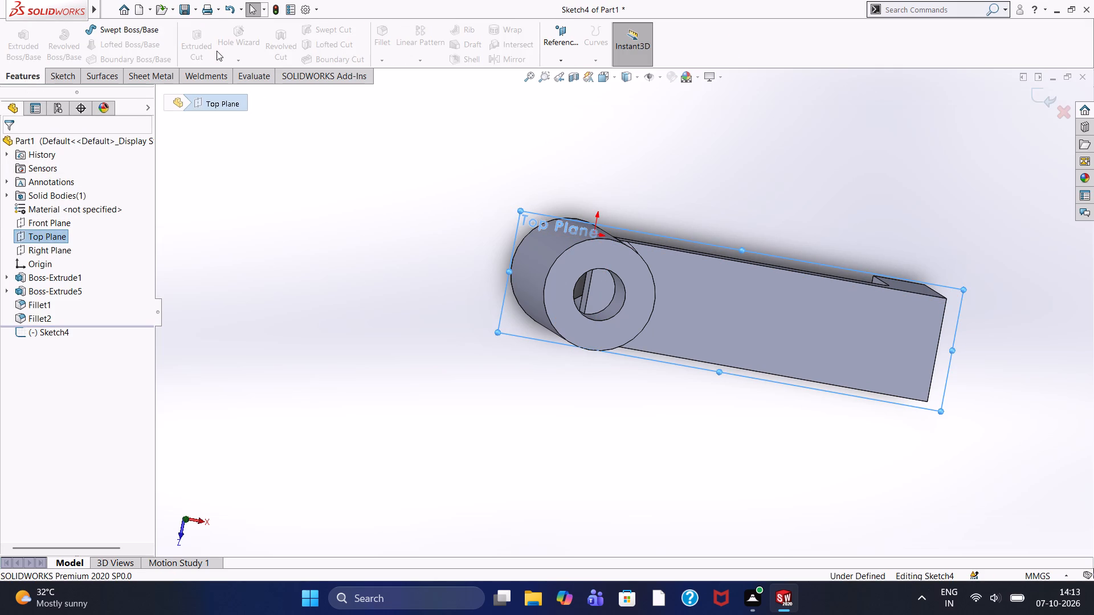
pyautogui.click(189, 46)
pyautogui.press('Escape')
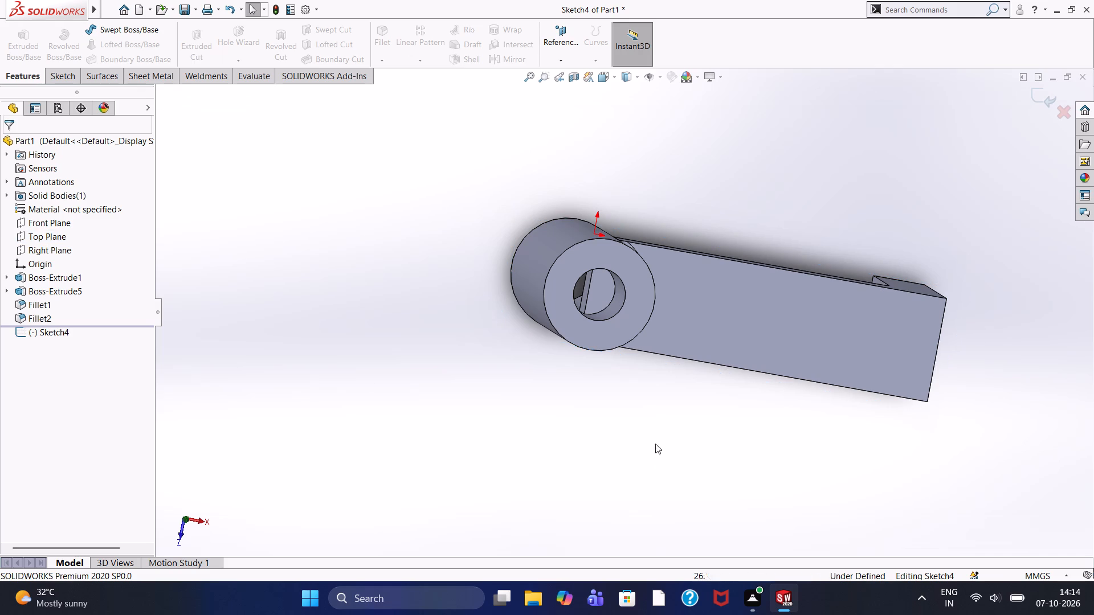
pyautogui.scroll(1, 609, 310)
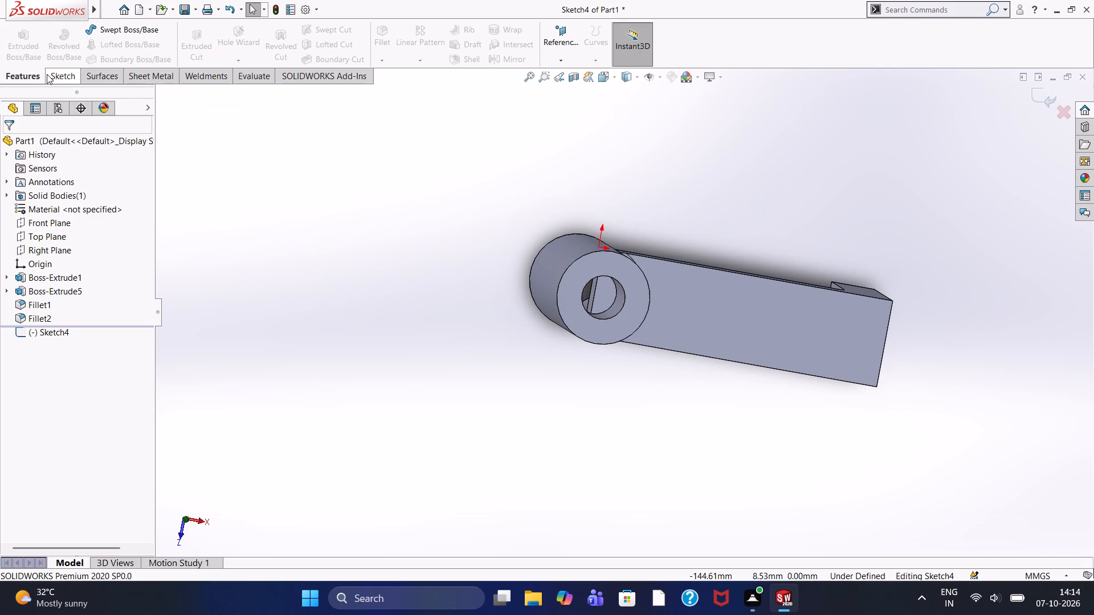
pyautogui.click(60, 79)
pyautogui.click(262, 46)
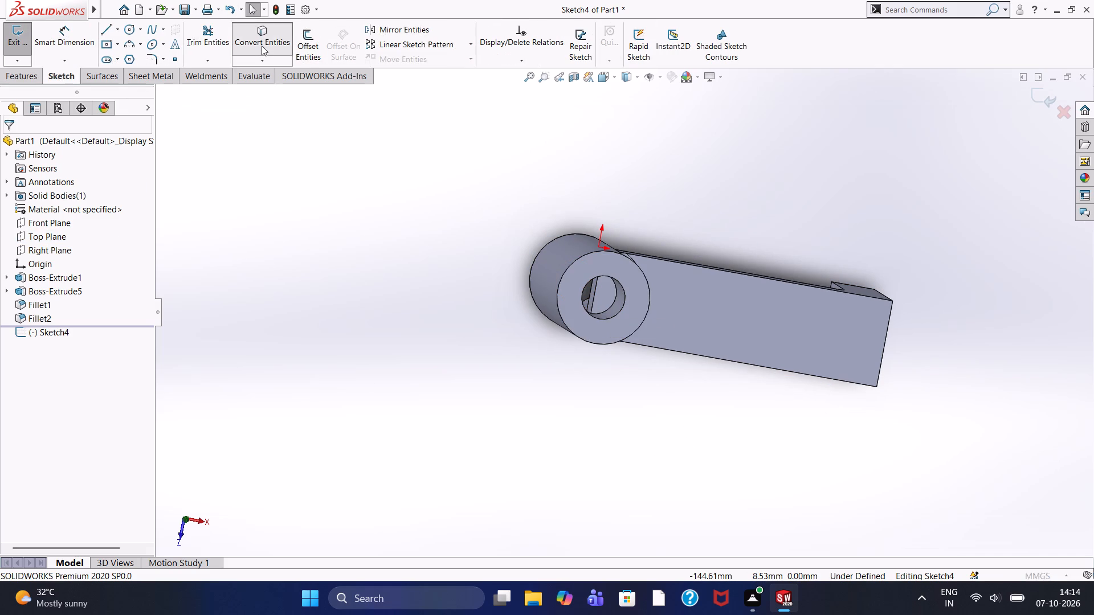
pyautogui.scroll(1, 644, 252)
pyautogui.scroll(-3, 644, 252)
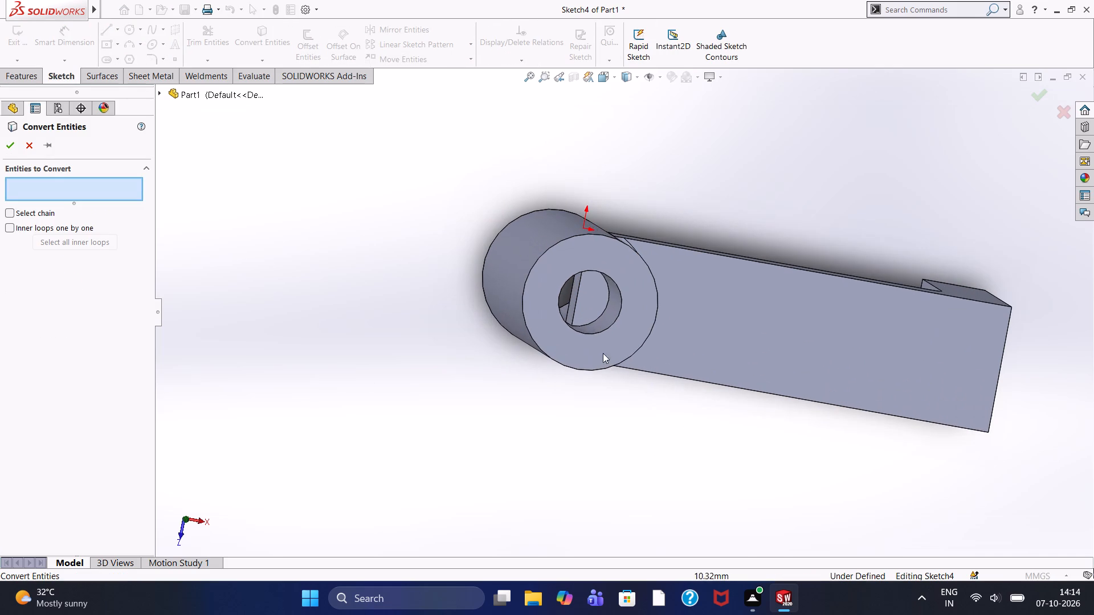
pyautogui.click(589, 307)
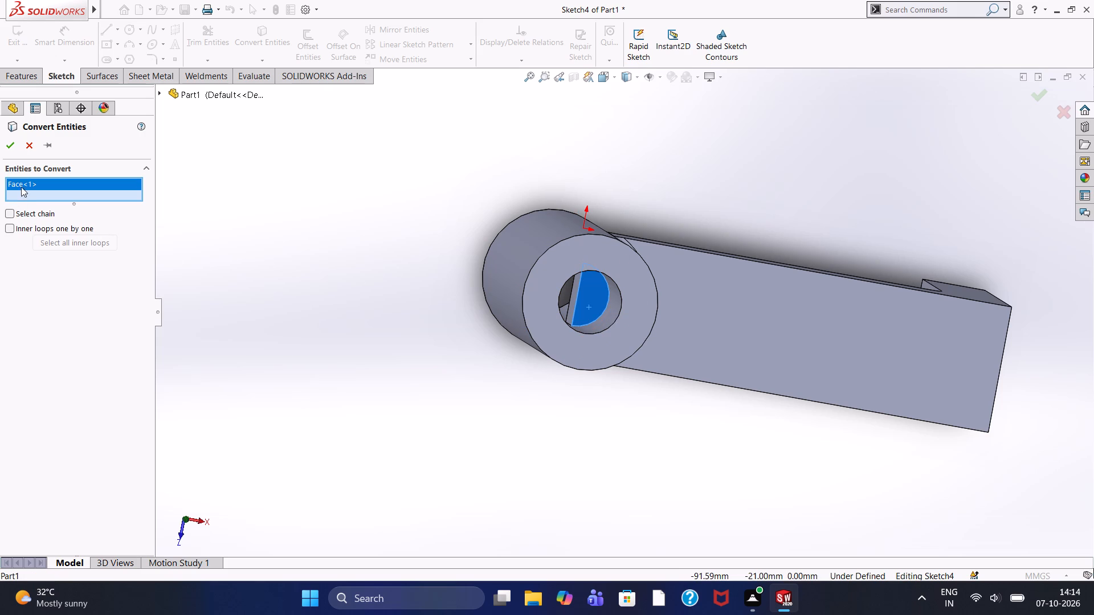
pyautogui.click(13, 149)
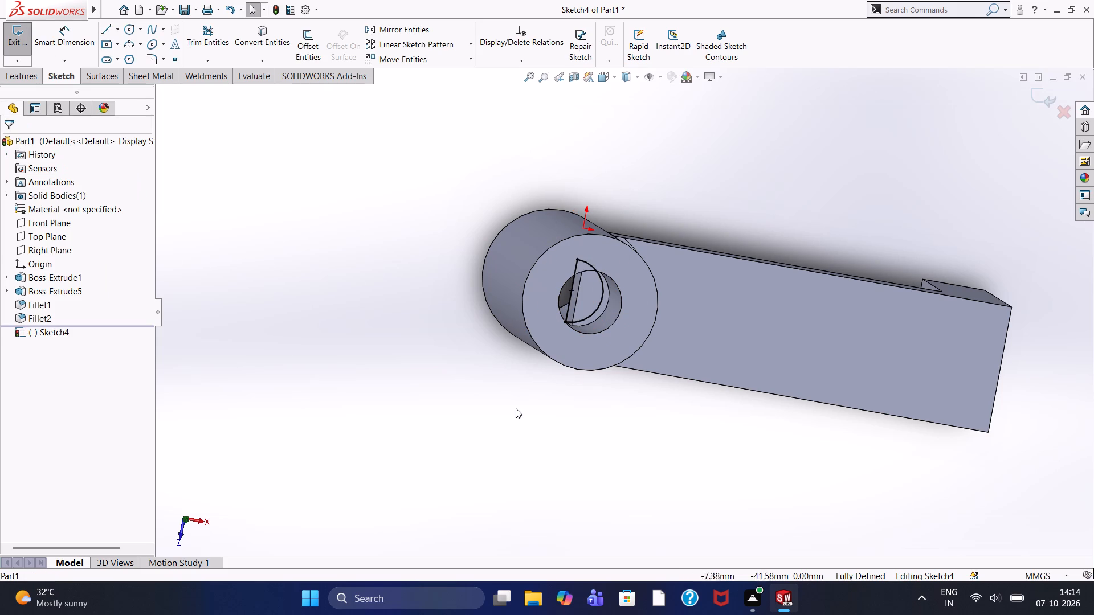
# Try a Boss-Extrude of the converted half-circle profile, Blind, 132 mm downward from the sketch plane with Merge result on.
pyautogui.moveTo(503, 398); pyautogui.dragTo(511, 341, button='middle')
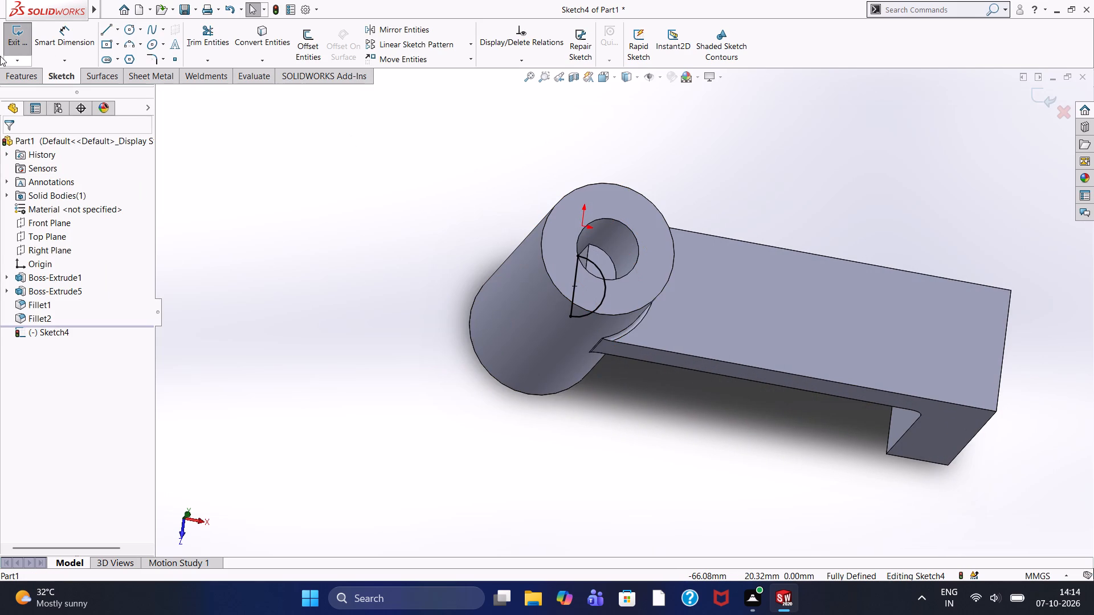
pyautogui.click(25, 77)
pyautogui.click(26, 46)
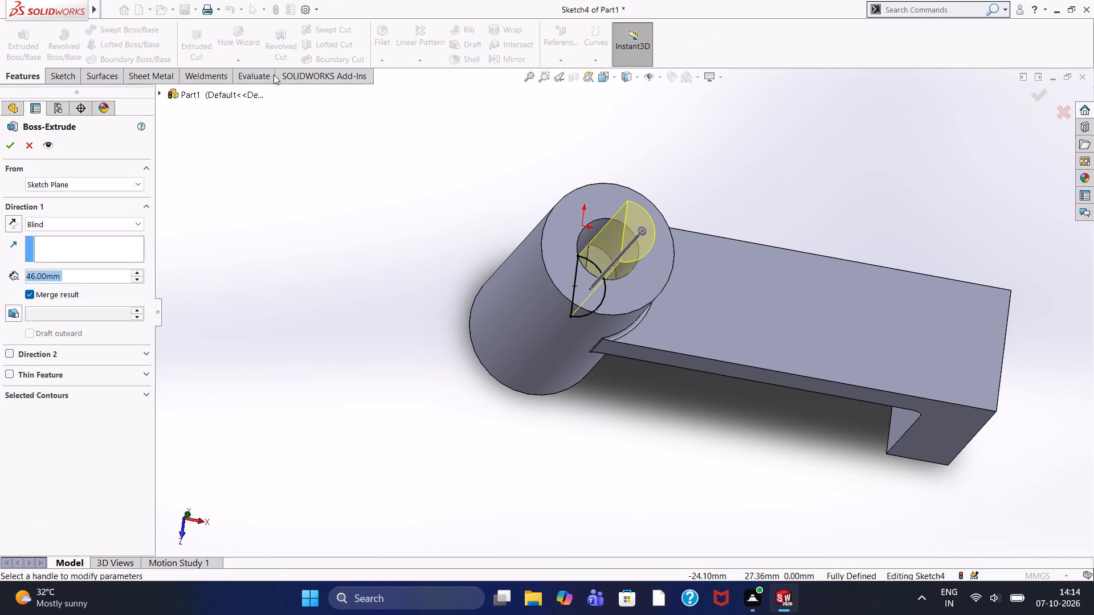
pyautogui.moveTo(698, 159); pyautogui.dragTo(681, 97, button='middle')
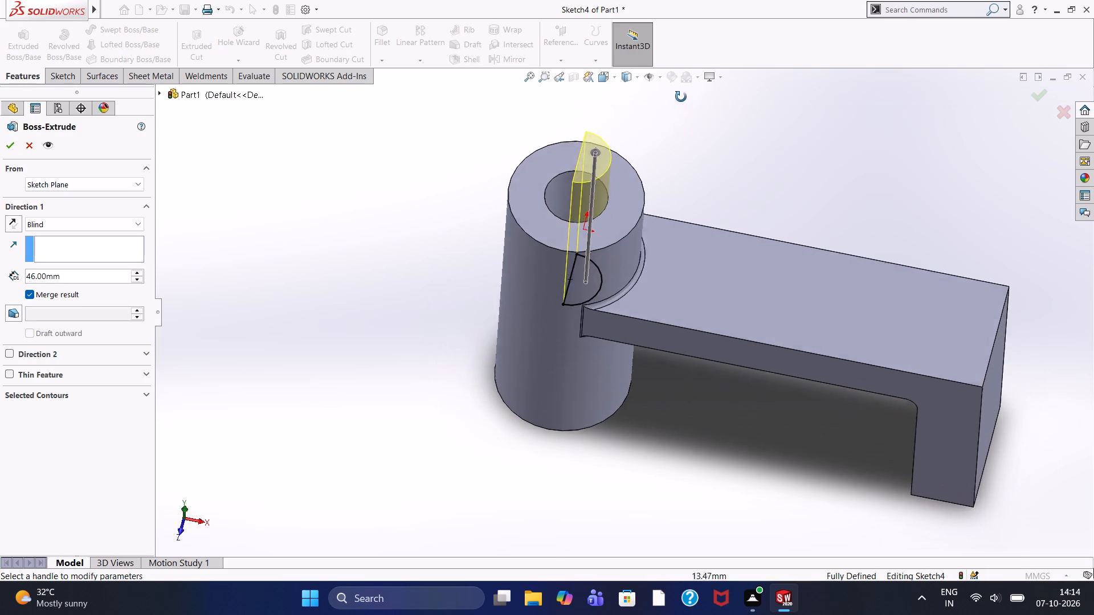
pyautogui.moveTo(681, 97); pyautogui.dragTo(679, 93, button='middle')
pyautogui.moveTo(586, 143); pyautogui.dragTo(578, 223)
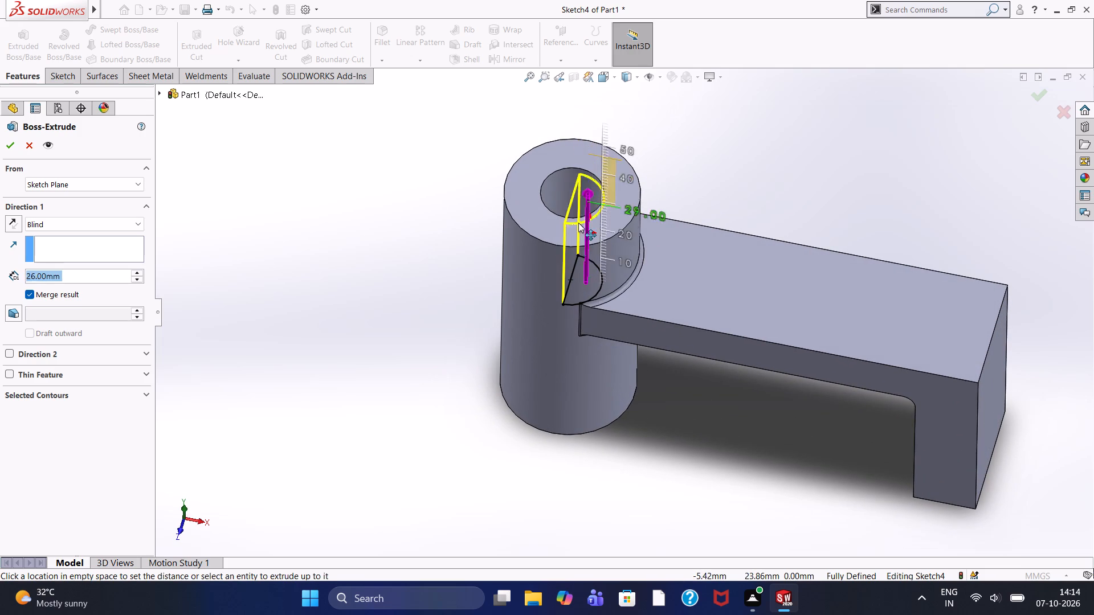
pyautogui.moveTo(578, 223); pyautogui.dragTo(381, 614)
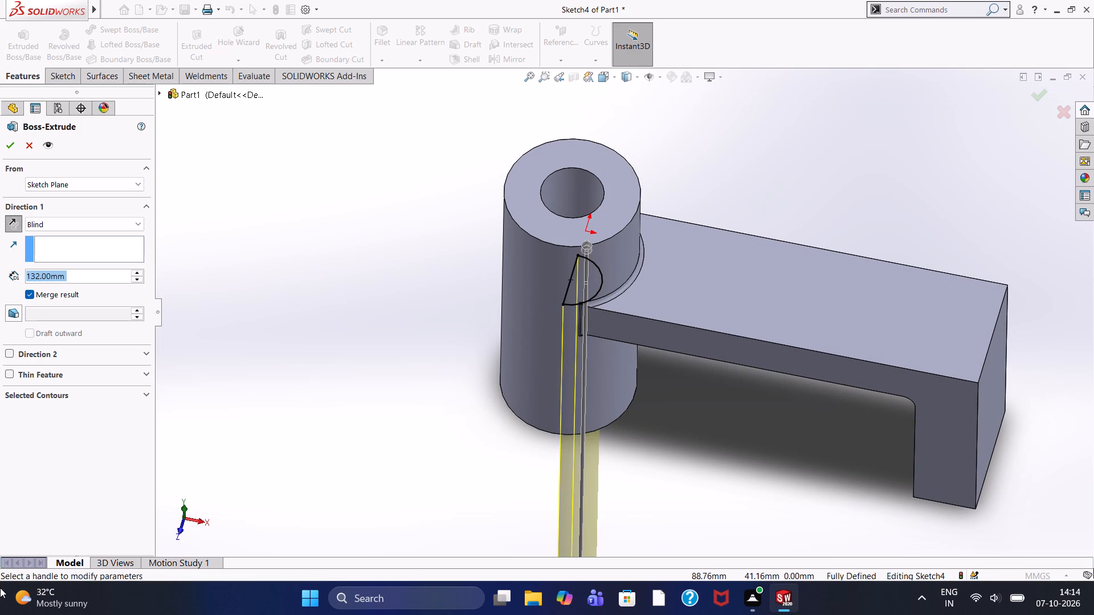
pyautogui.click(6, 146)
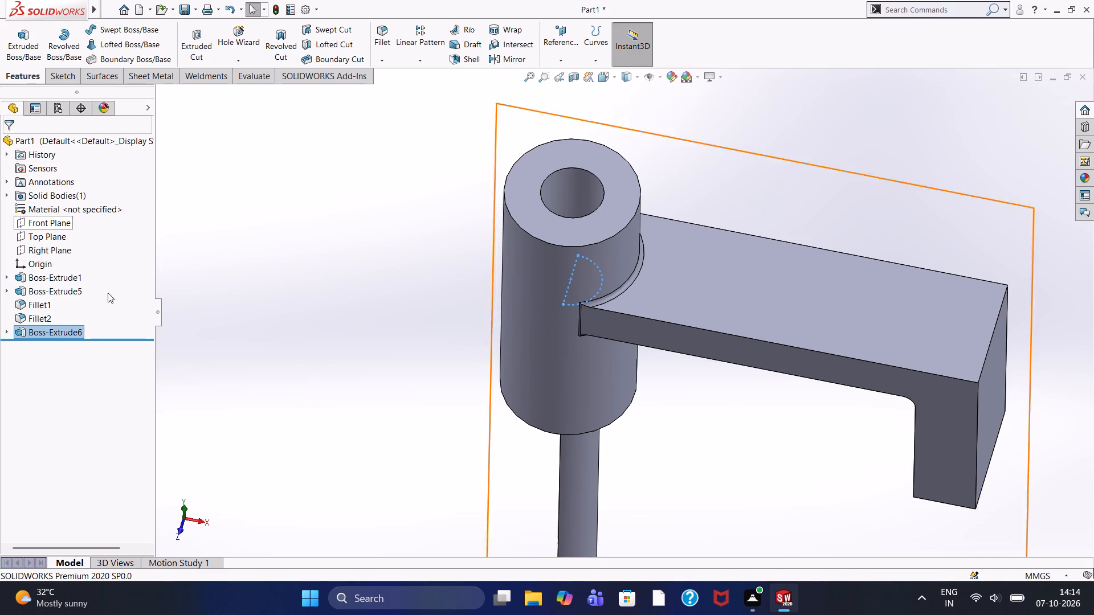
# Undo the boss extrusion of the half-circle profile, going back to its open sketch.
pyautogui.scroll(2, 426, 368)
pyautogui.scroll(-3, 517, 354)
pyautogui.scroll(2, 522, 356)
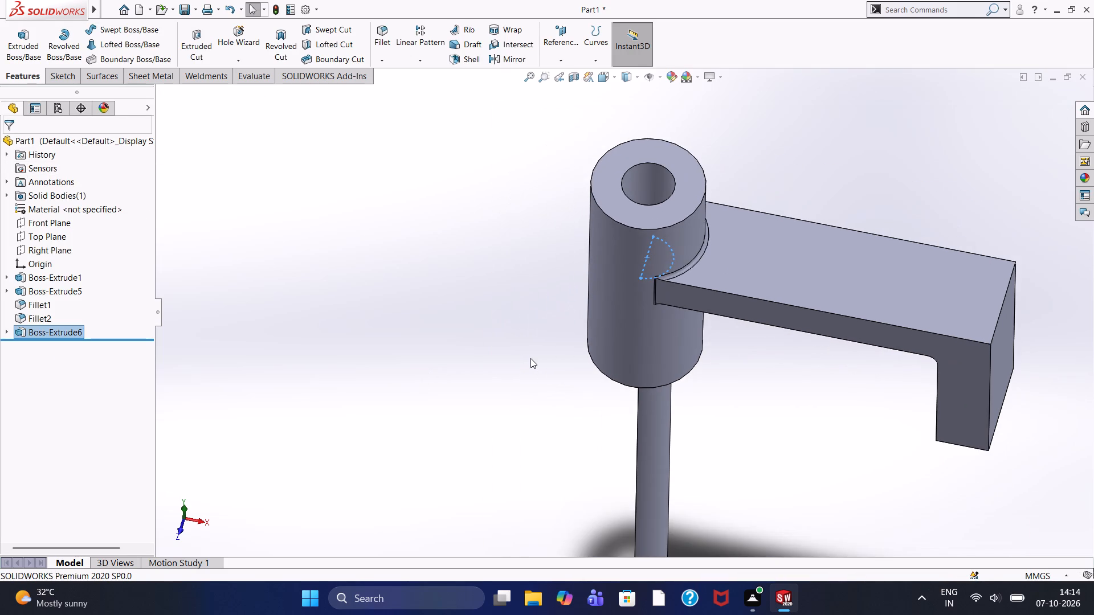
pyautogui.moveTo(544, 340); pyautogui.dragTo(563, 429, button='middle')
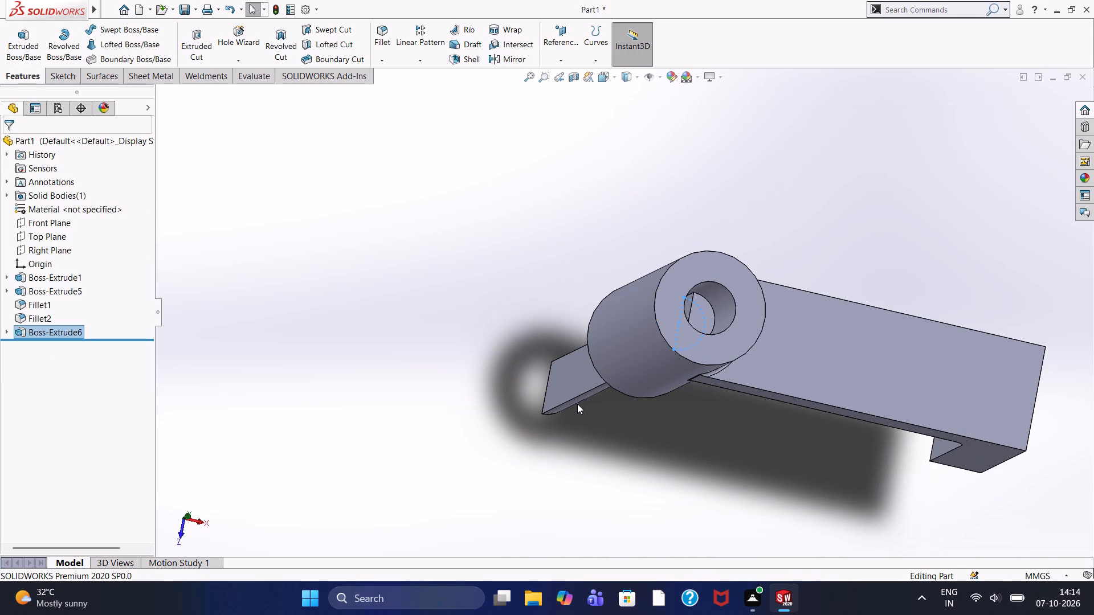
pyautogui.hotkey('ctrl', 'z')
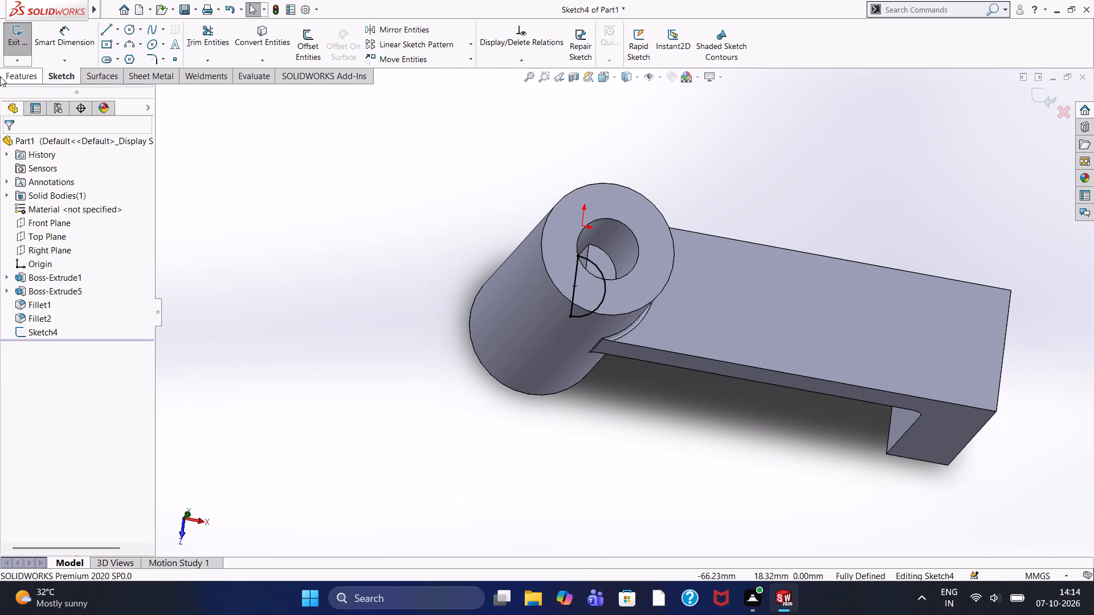
# Make an Extruded Cut of the half-circle profile, Blind 132 mm, with the direction reversed to pass upward through the arm material.
pyautogui.click(17, 73)
pyautogui.click(205, 56)
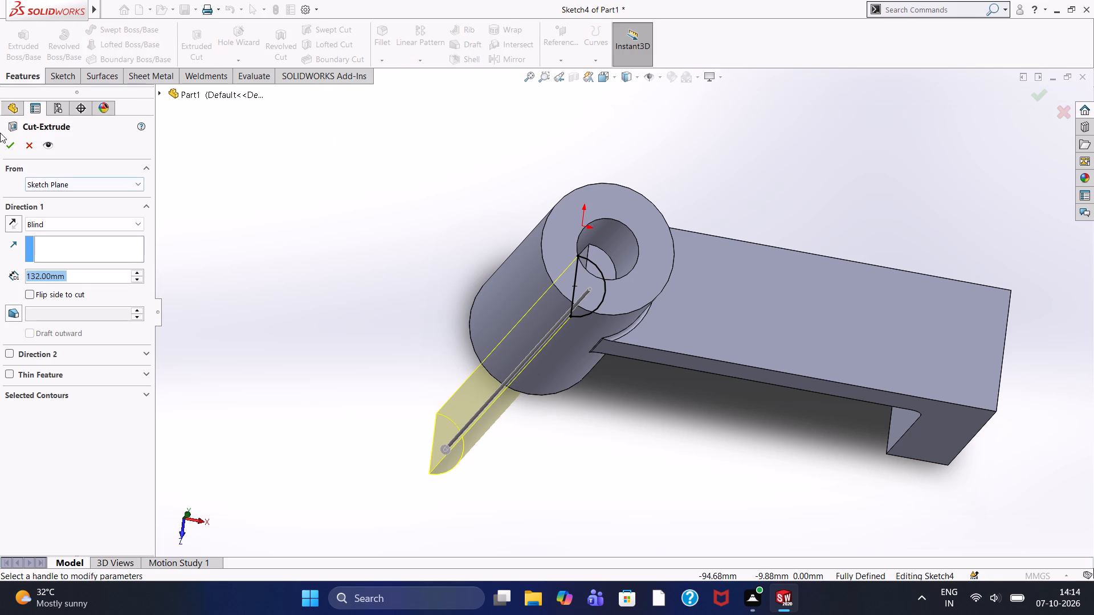
pyautogui.click(8, 151)
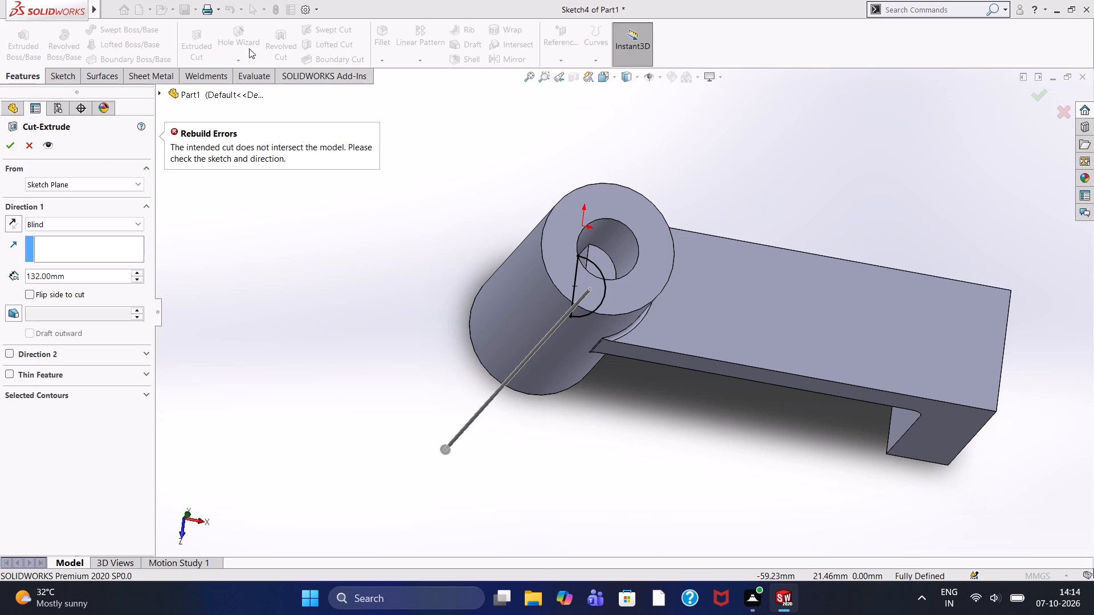
pyautogui.click(11, 228)
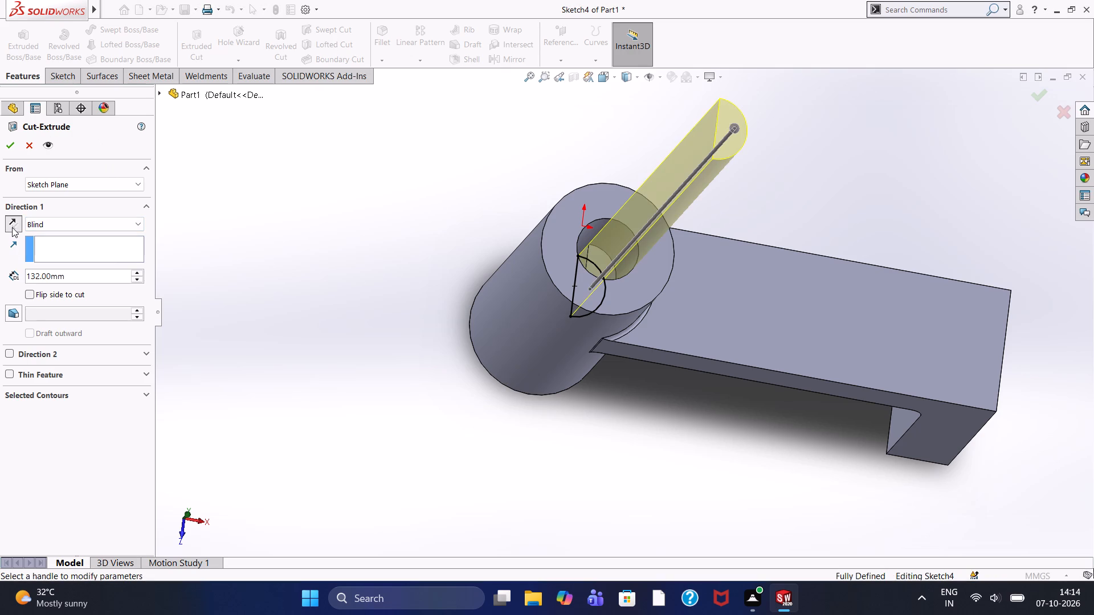
pyautogui.click(14, 152)
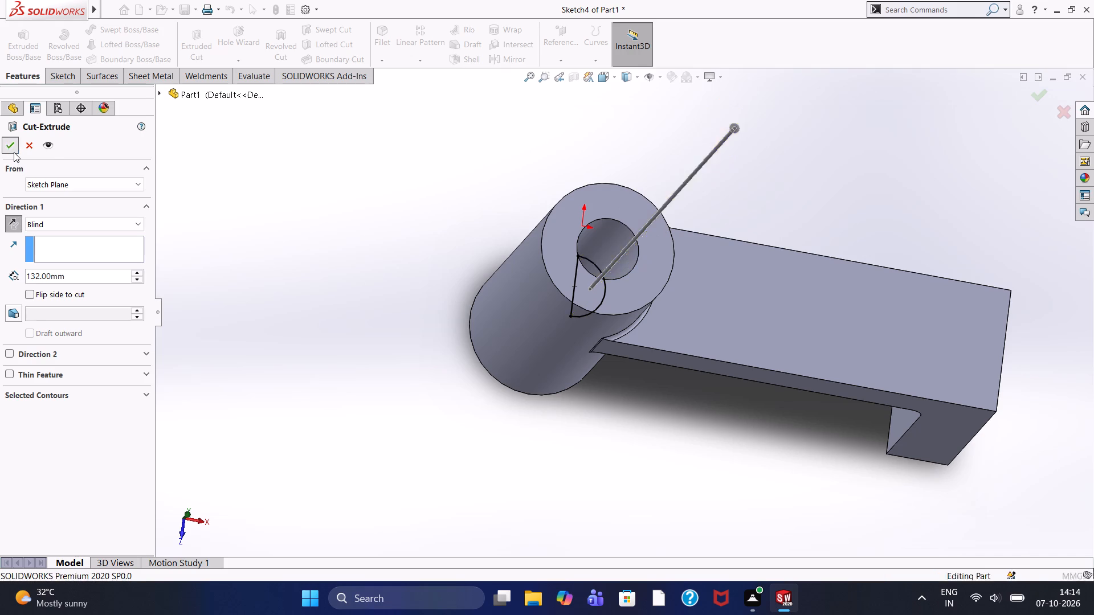
# Examine the bore, boss and arm junction from the top and in oblique views to check for remaining material.
pyautogui.moveTo(448, 237); pyautogui.dragTo(435, 271, button='middle')
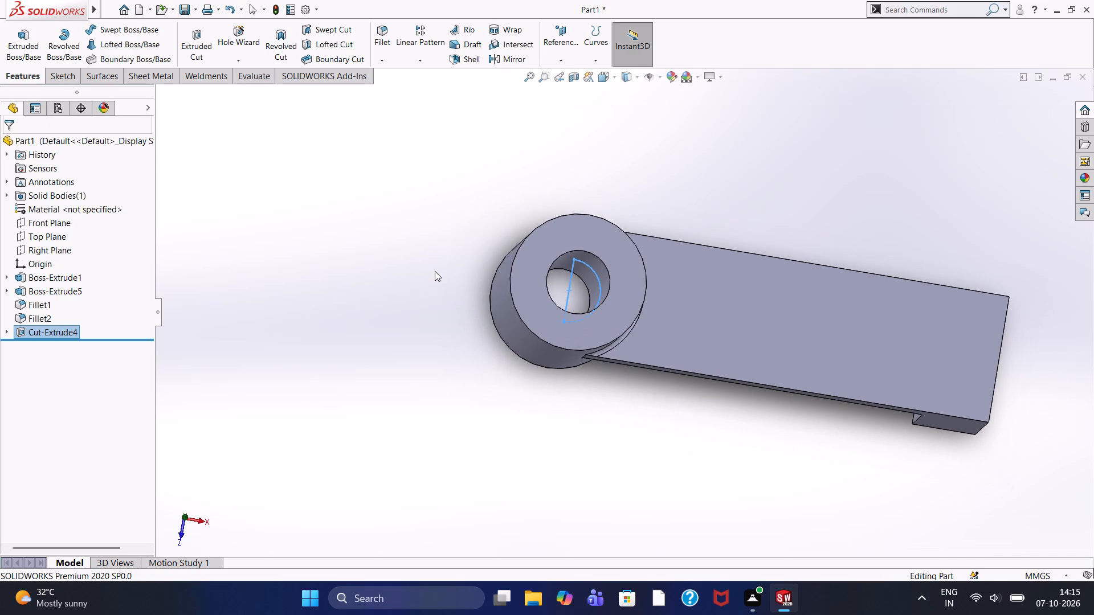
pyautogui.click(431, 275)
pyautogui.scroll(3, 525, 296)
pyautogui.scroll(-1, 553, 305)
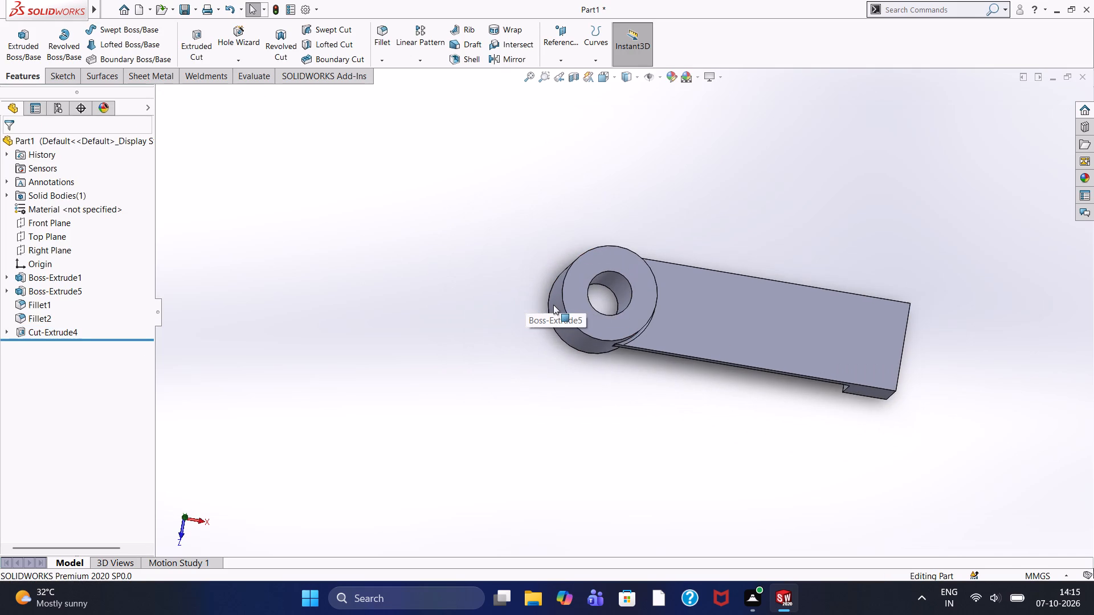
pyautogui.hotkey('ctrl', '8')
pyautogui.scroll(-3, 716, 338)
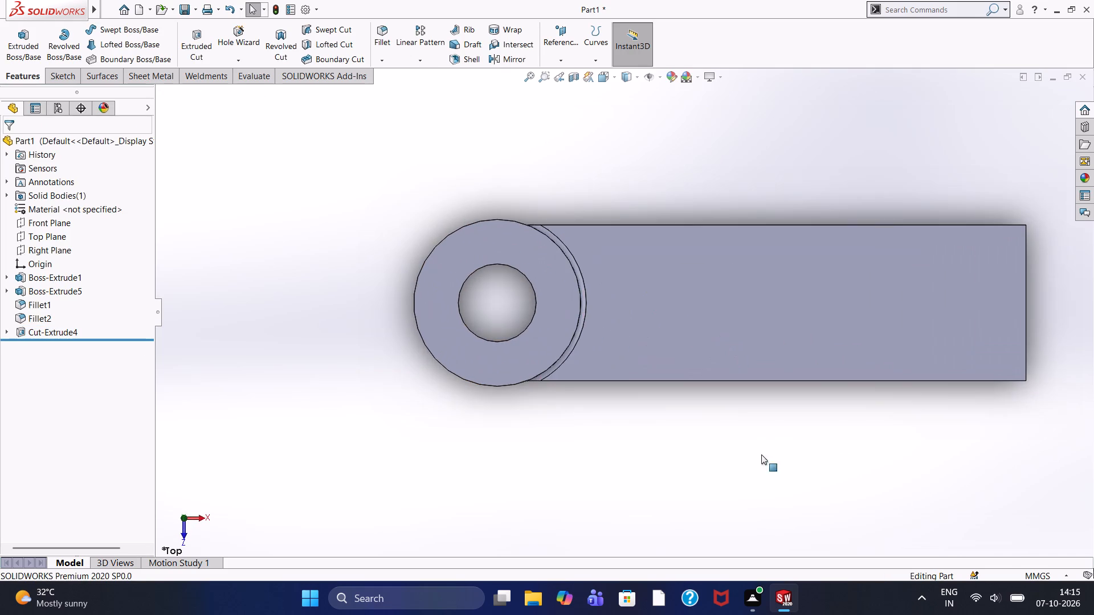
pyautogui.moveTo(769, 441); pyautogui.dragTo(766, 350, button='middle')
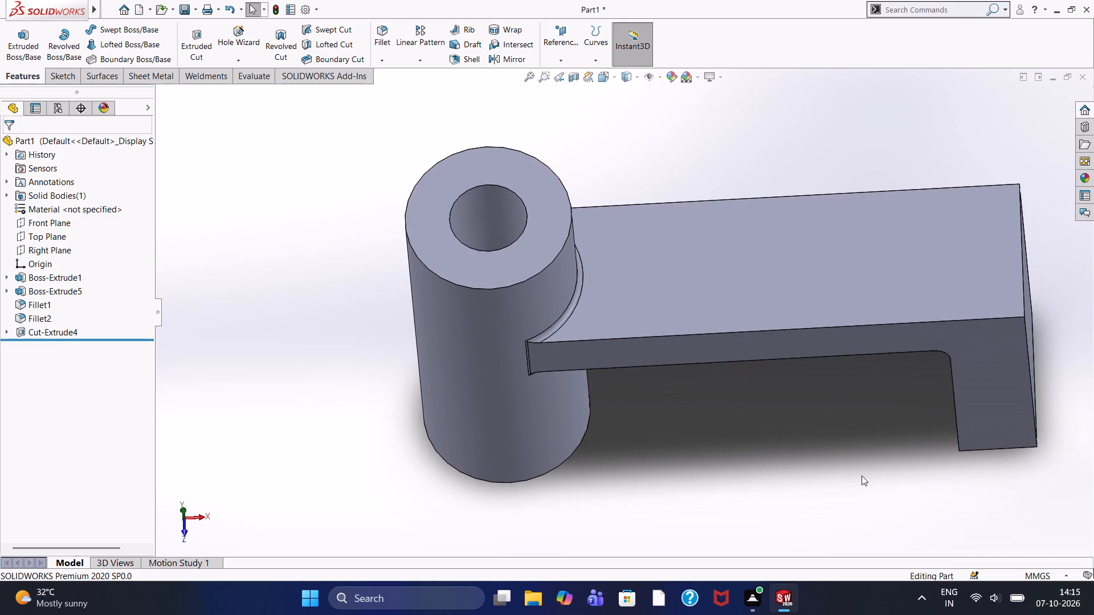
pyautogui.moveTo(862, 475); pyautogui.dragTo(870, 392, button='middle')
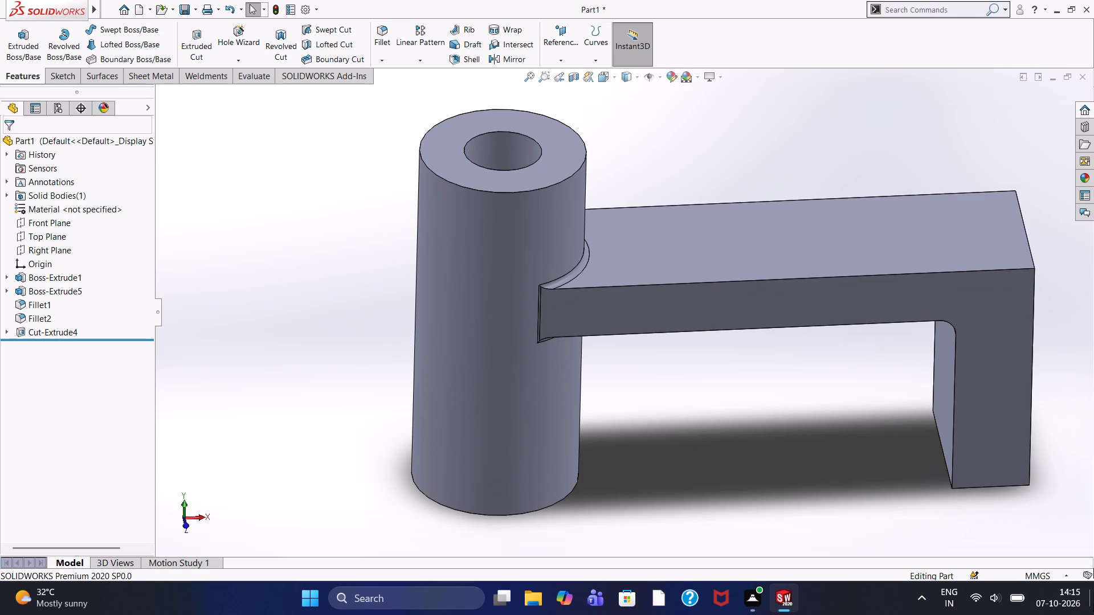
pyautogui.scroll(-1, 1093, 606)
pyautogui.scroll(2, 1093, 608)
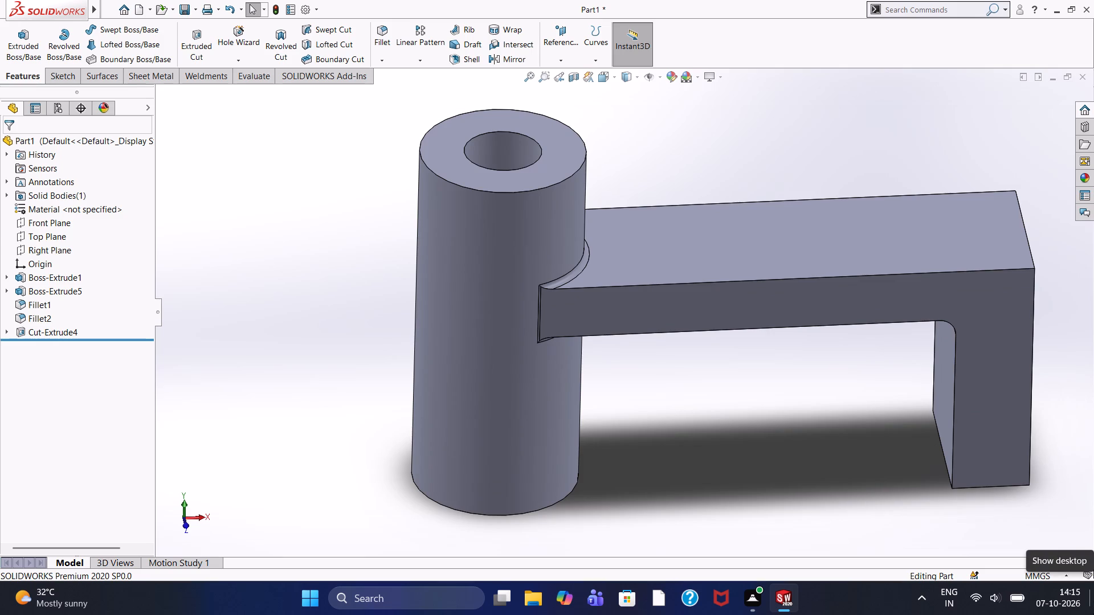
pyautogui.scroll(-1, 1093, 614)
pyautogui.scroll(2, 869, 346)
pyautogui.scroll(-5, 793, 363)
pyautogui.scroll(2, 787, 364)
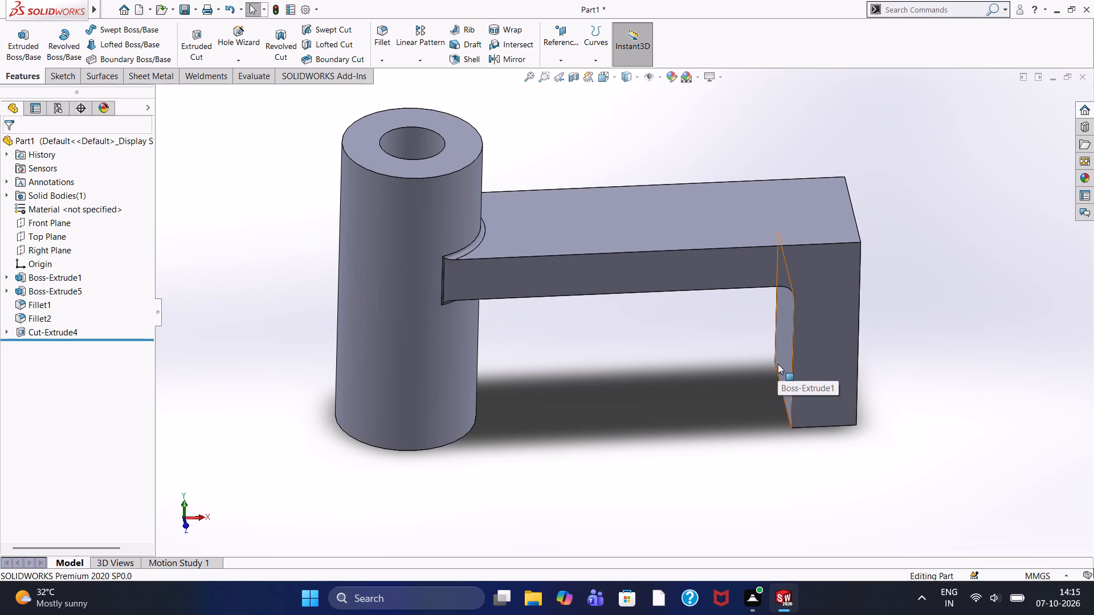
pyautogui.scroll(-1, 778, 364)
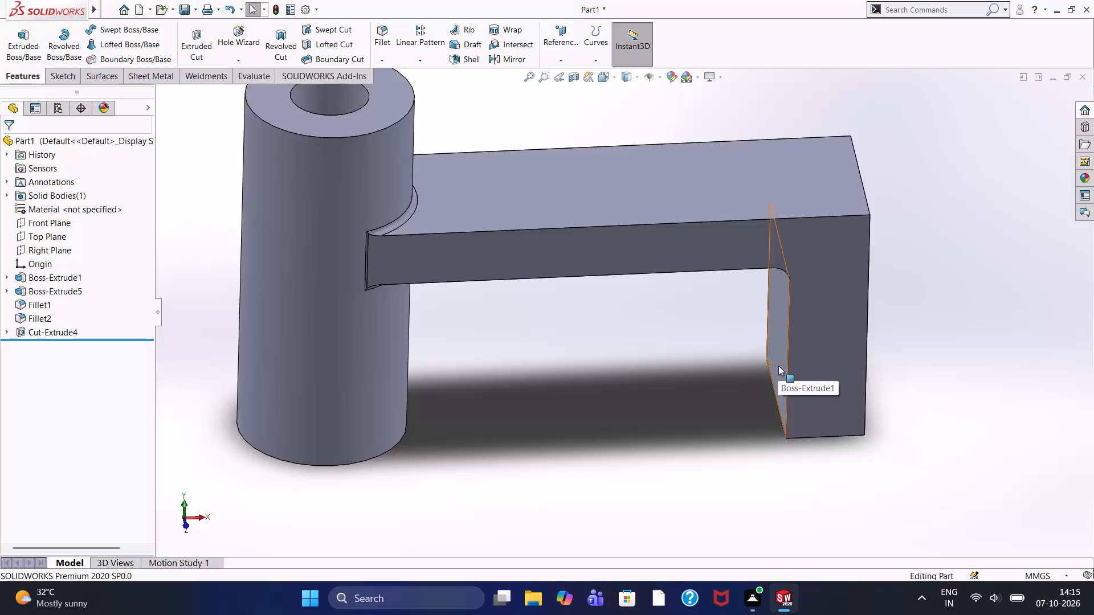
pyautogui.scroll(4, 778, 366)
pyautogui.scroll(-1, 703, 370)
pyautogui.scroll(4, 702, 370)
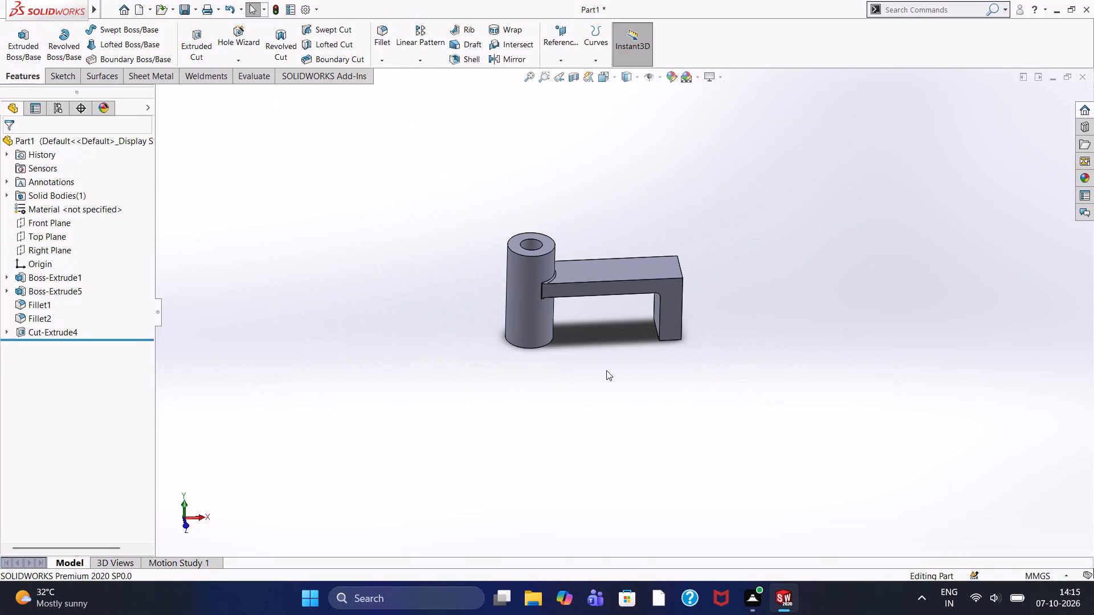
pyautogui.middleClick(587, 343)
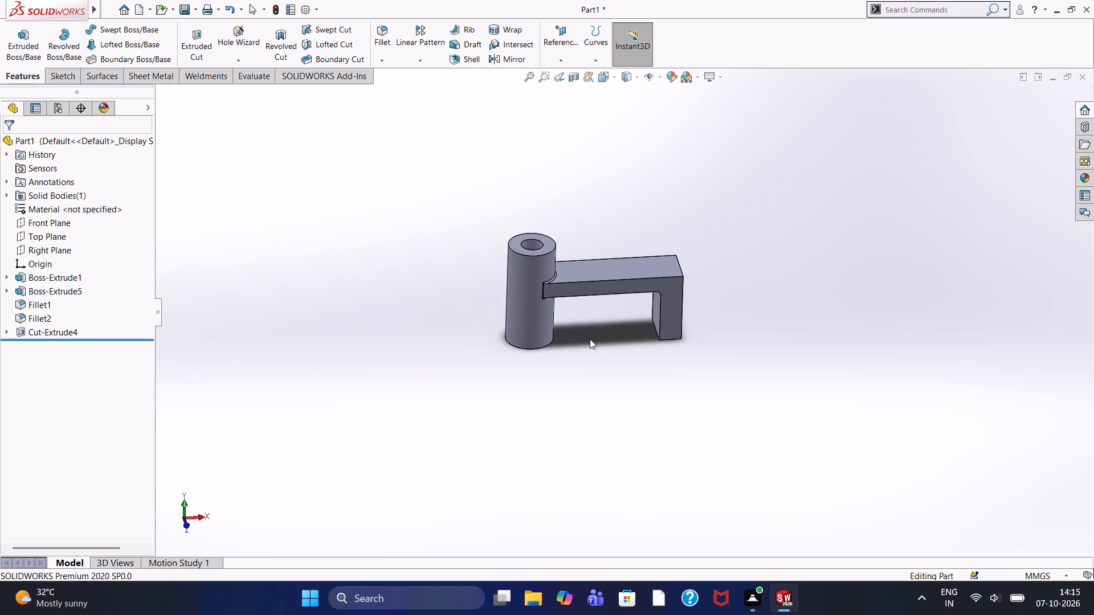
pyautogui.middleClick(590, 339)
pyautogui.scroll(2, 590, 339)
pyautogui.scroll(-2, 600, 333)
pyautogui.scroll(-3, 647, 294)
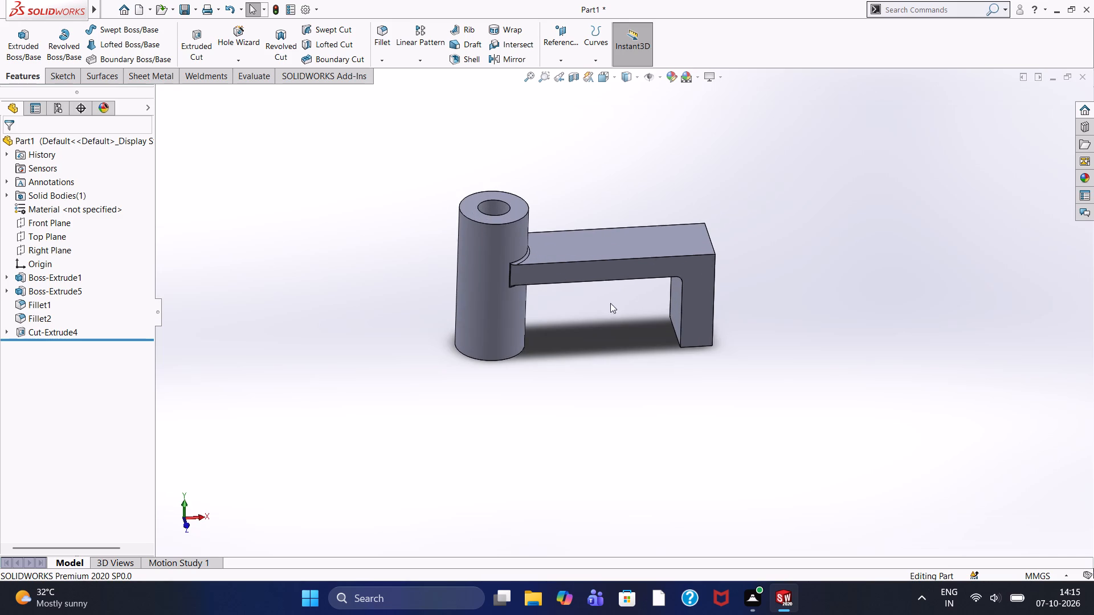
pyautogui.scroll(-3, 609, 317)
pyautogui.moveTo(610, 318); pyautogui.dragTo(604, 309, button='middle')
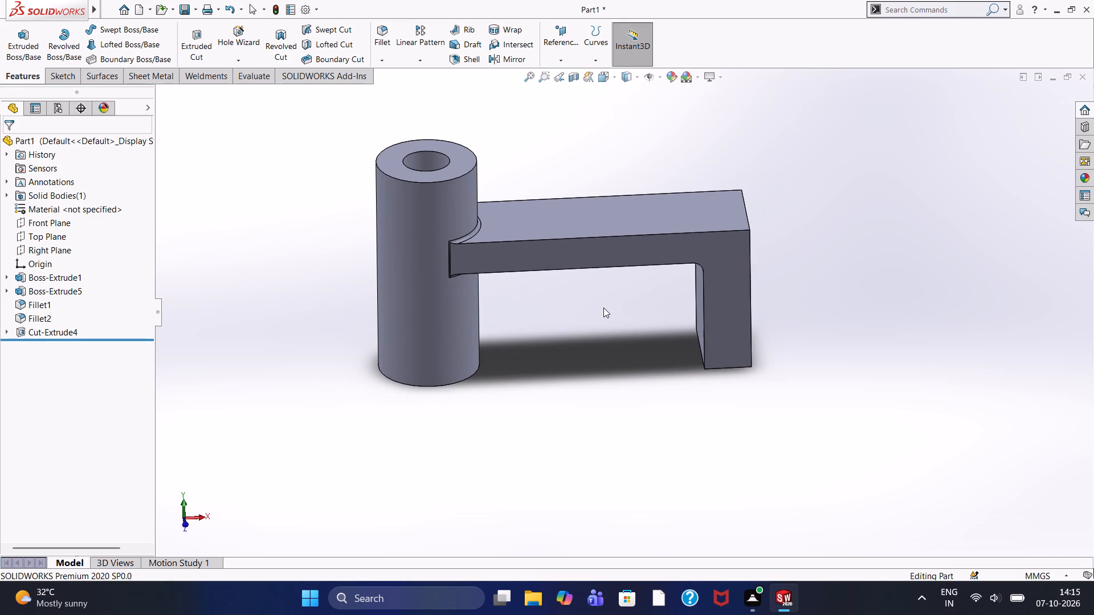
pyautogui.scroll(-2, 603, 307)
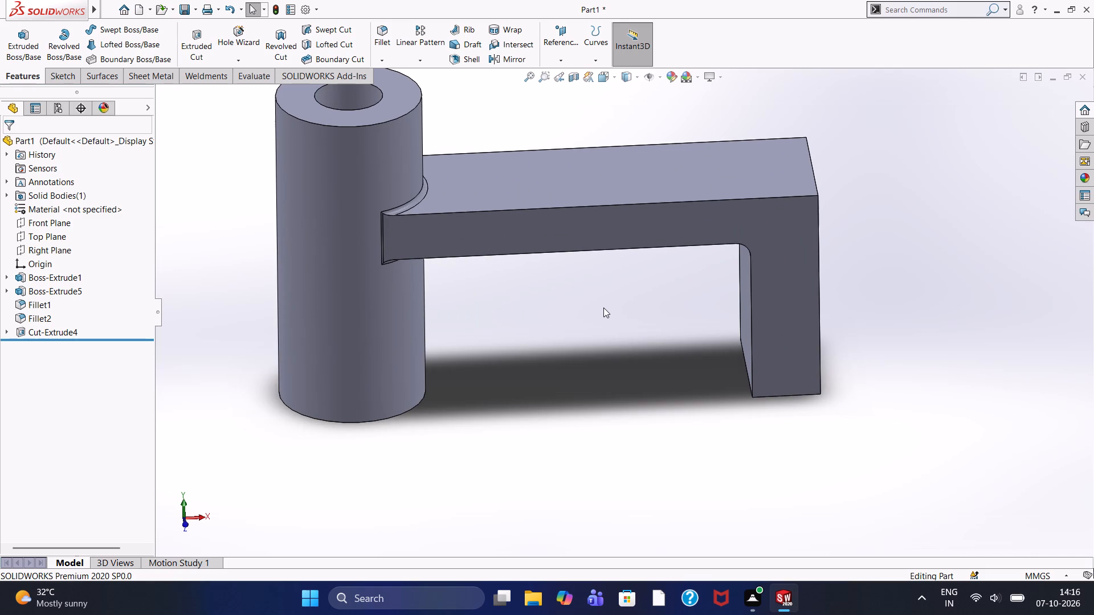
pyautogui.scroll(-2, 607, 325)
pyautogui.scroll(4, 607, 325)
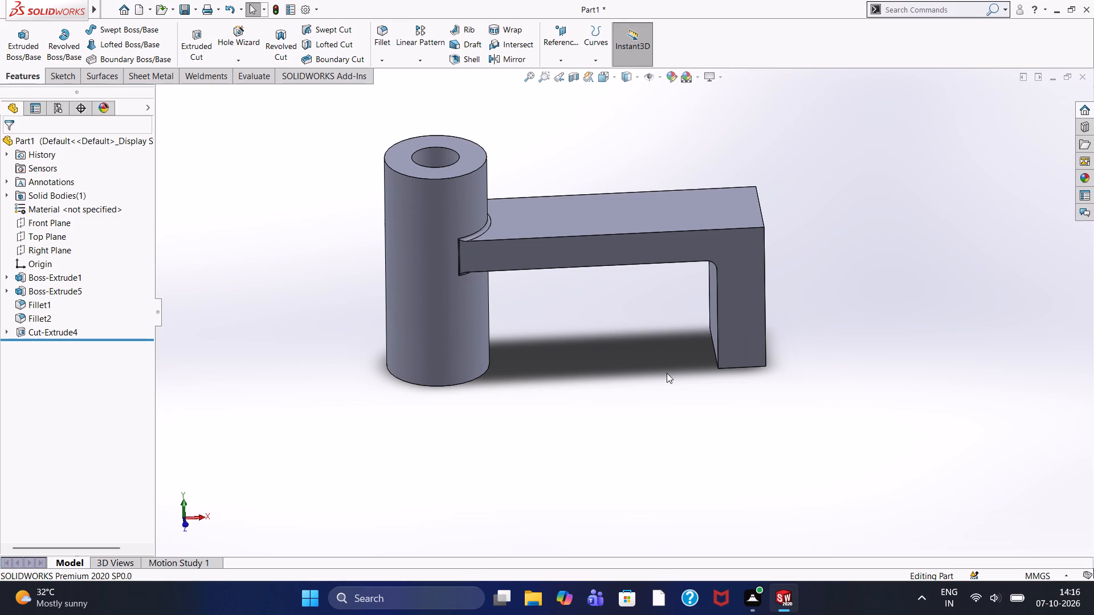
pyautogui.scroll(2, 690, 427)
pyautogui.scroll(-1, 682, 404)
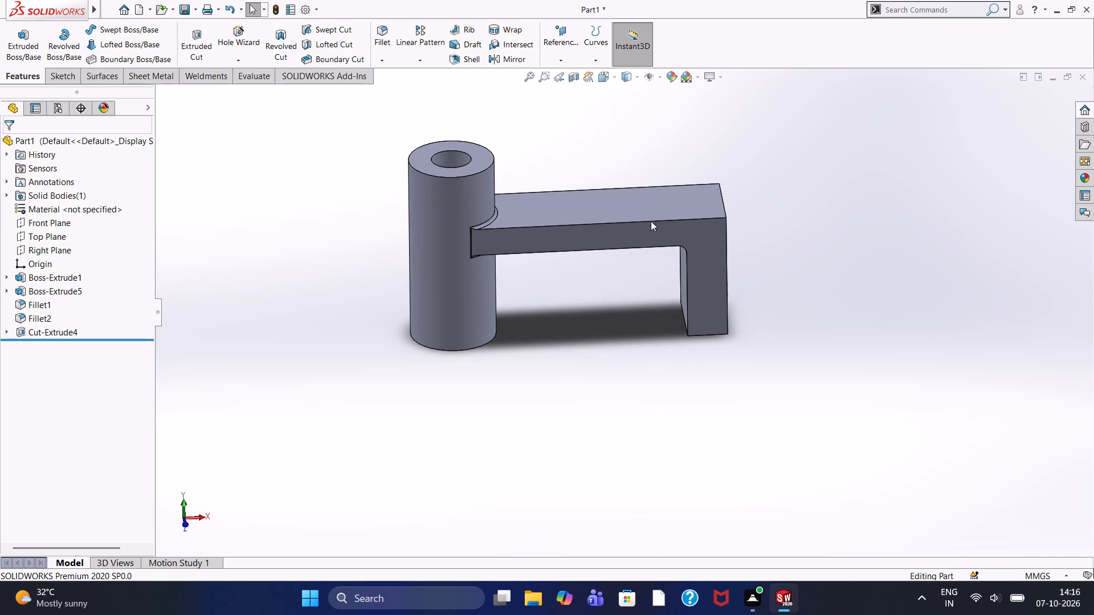
# Open a new sketch on the top face of the horizontal arm and orient the view normal to it.
pyautogui.click(661, 212)
pyautogui.click(708, 183)
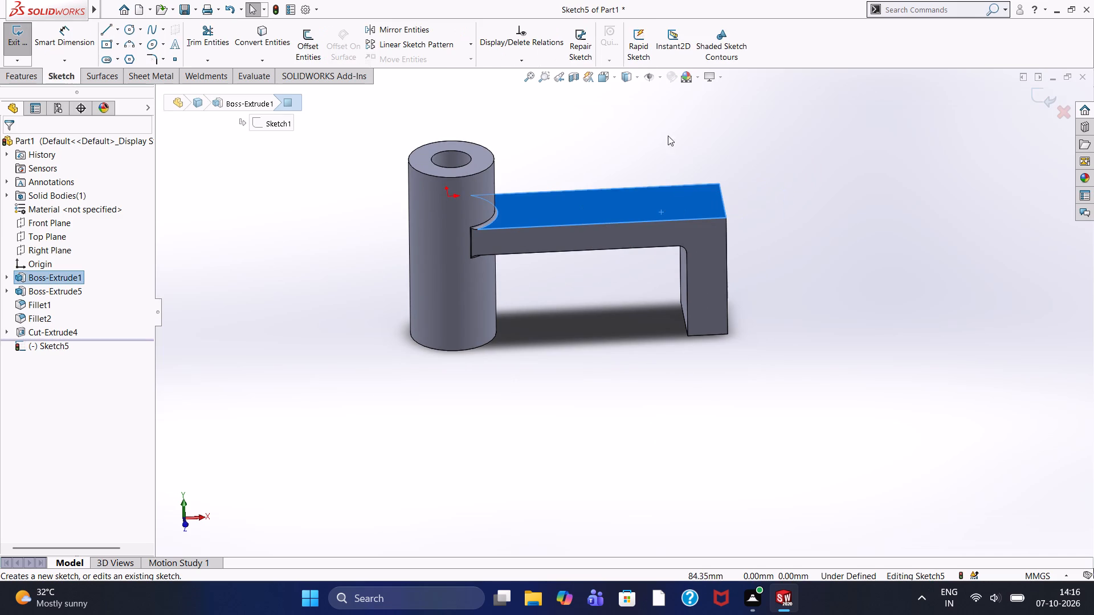
pyautogui.click(638, 77)
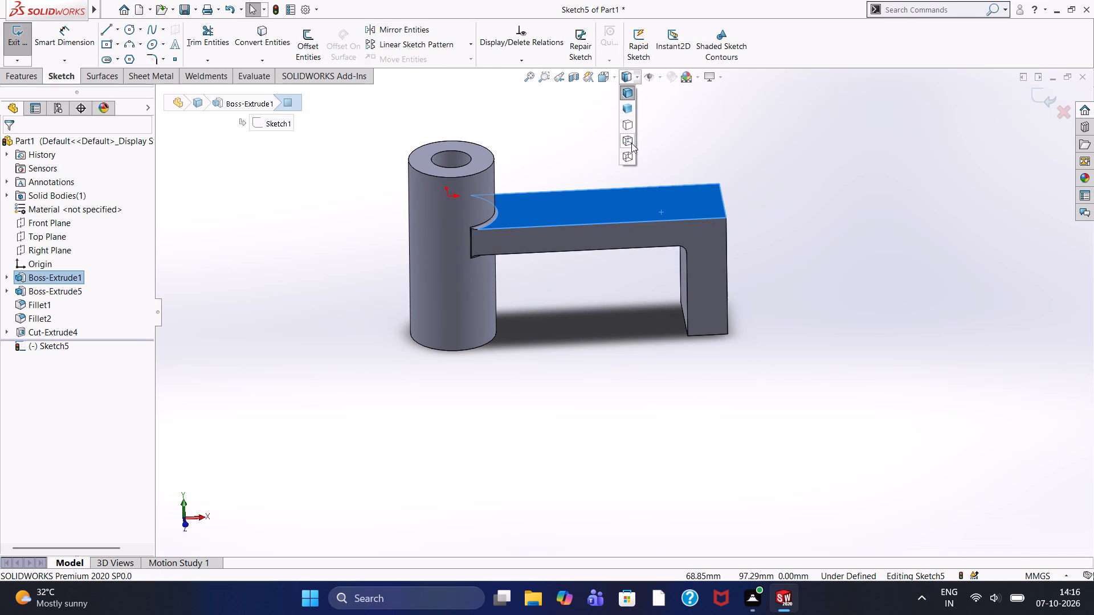
pyautogui.scroll(-1, 613, 78)
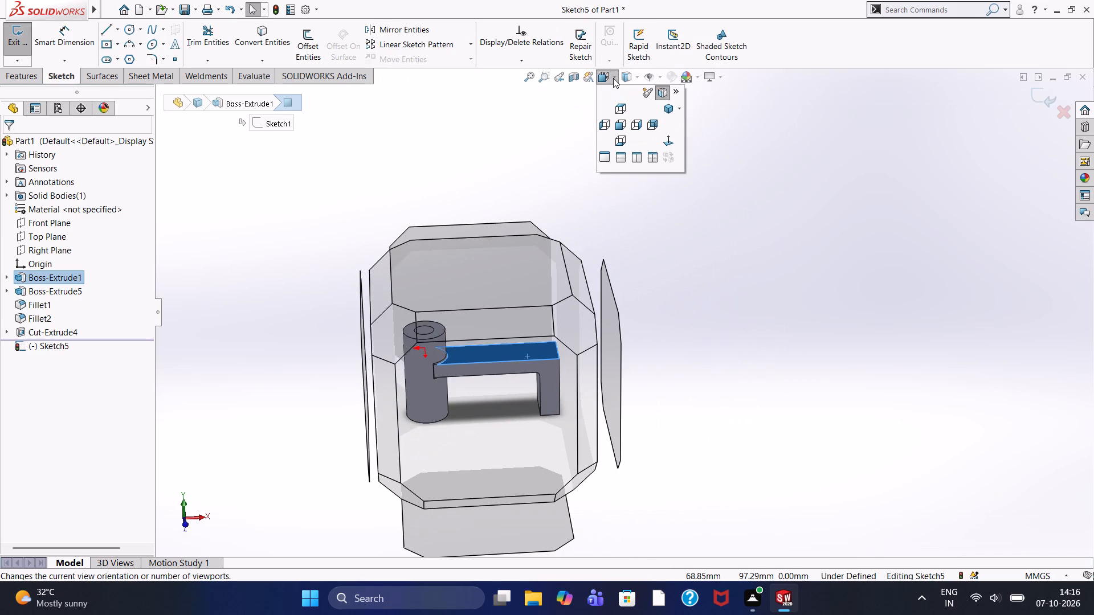
pyautogui.click(671, 137)
pyautogui.scroll(1, 613, 214)
pyautogui.scroll(-1, 614, 213)
pyautogui.click(612, 211)
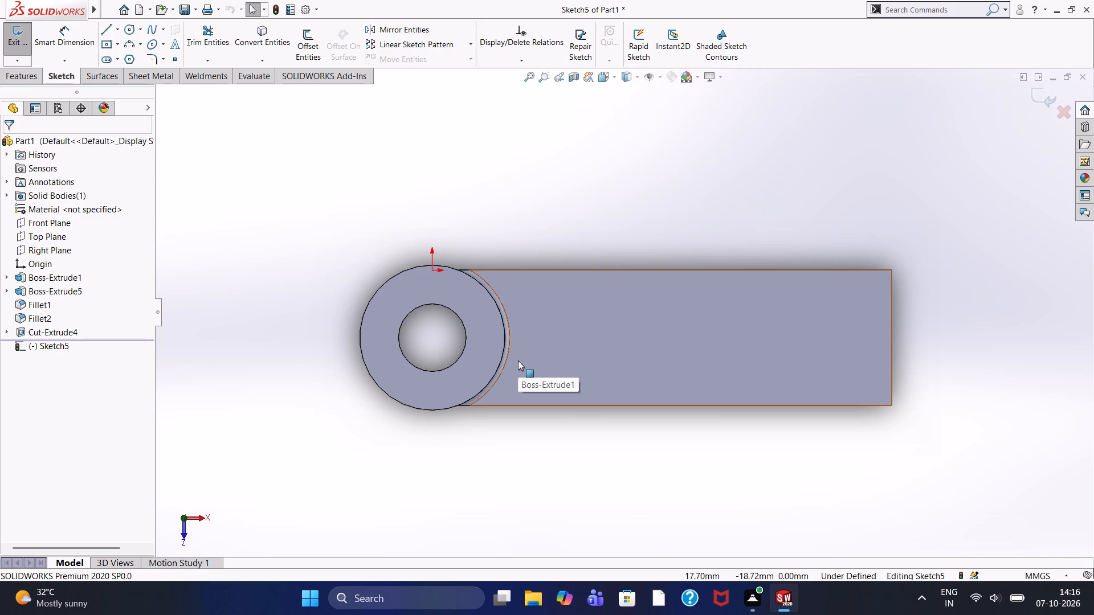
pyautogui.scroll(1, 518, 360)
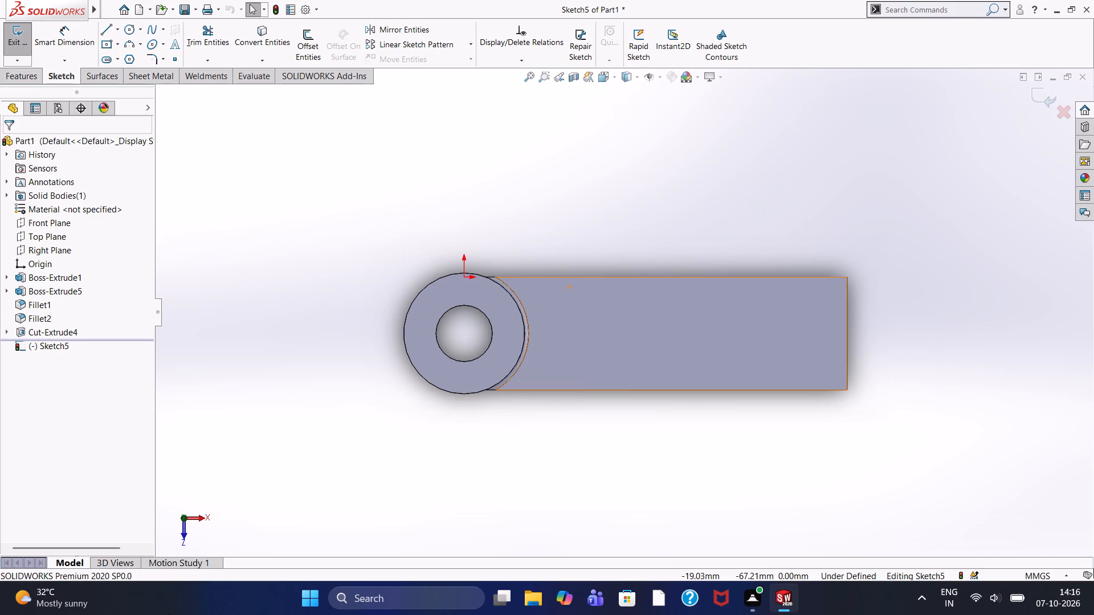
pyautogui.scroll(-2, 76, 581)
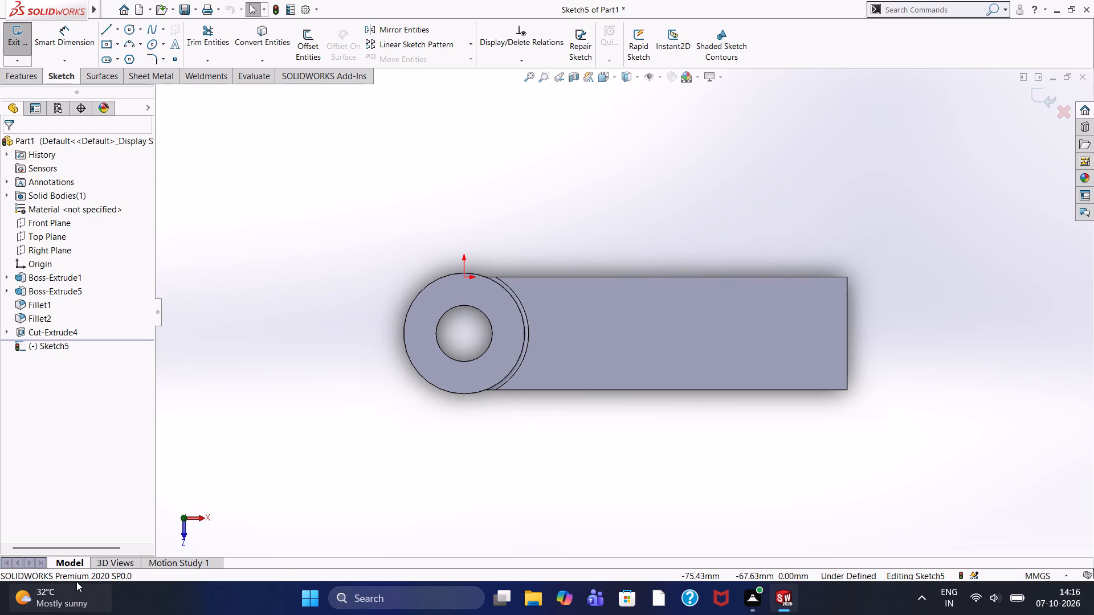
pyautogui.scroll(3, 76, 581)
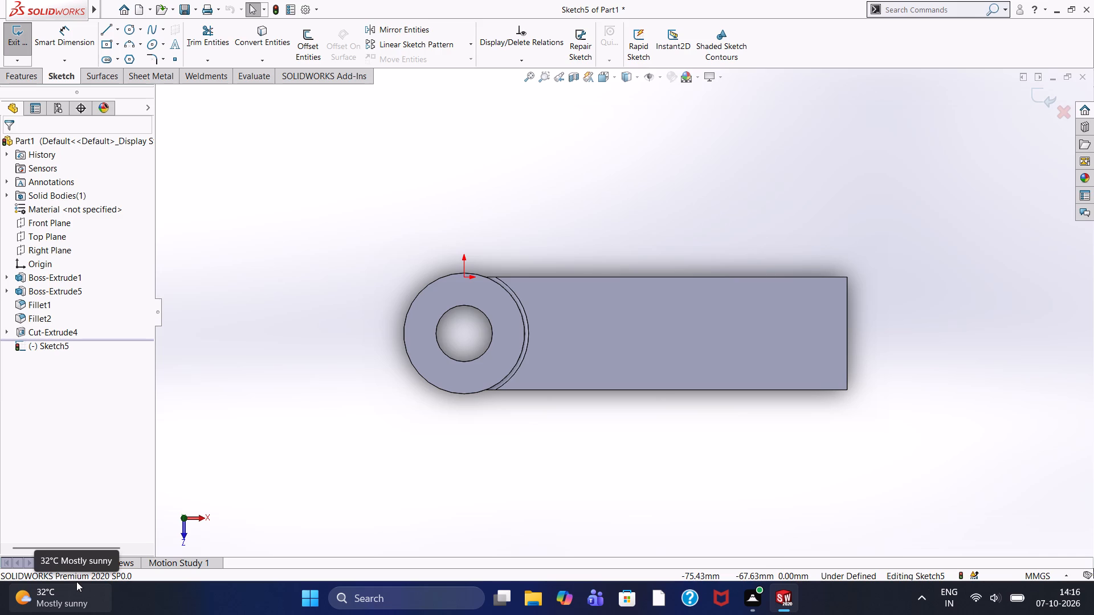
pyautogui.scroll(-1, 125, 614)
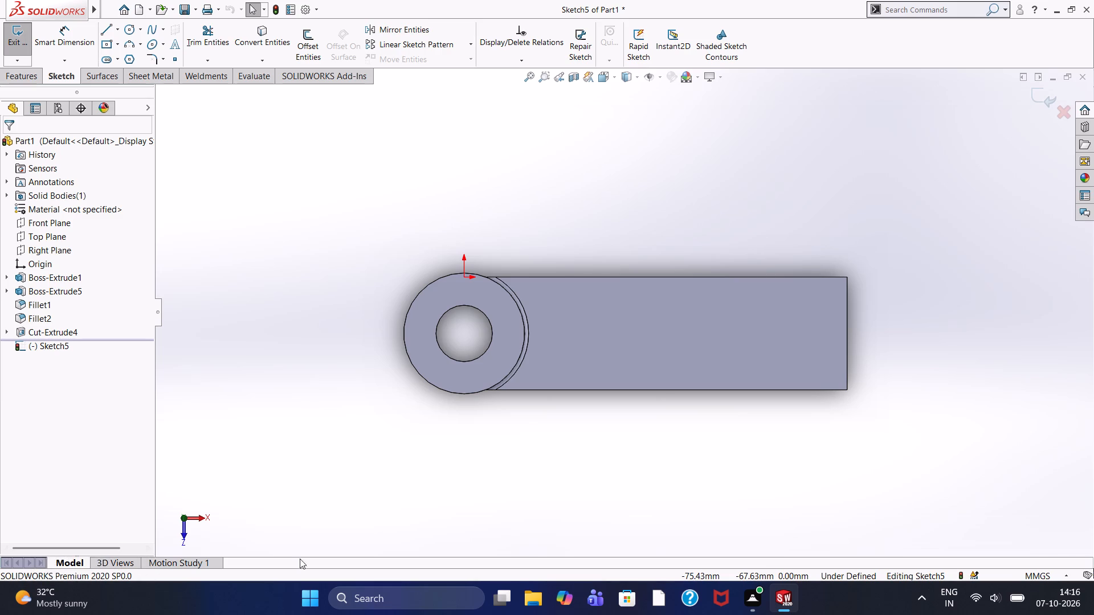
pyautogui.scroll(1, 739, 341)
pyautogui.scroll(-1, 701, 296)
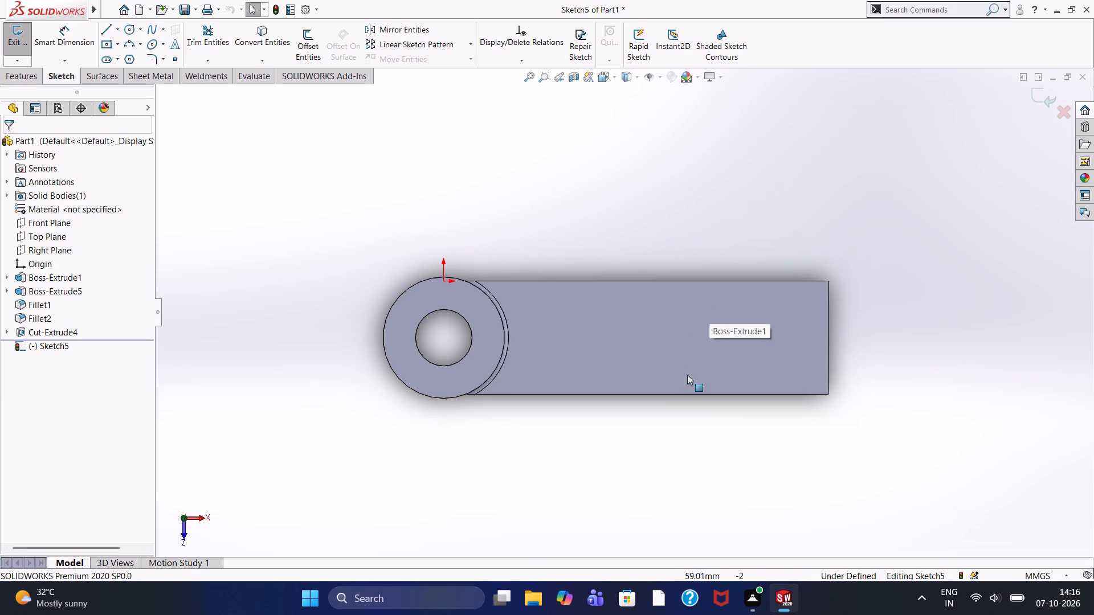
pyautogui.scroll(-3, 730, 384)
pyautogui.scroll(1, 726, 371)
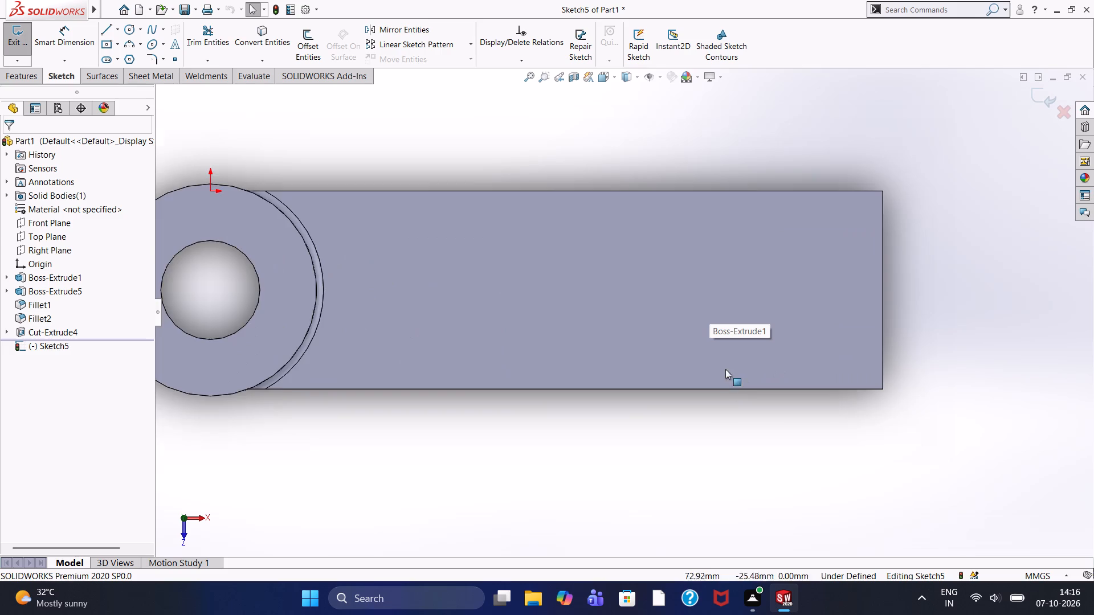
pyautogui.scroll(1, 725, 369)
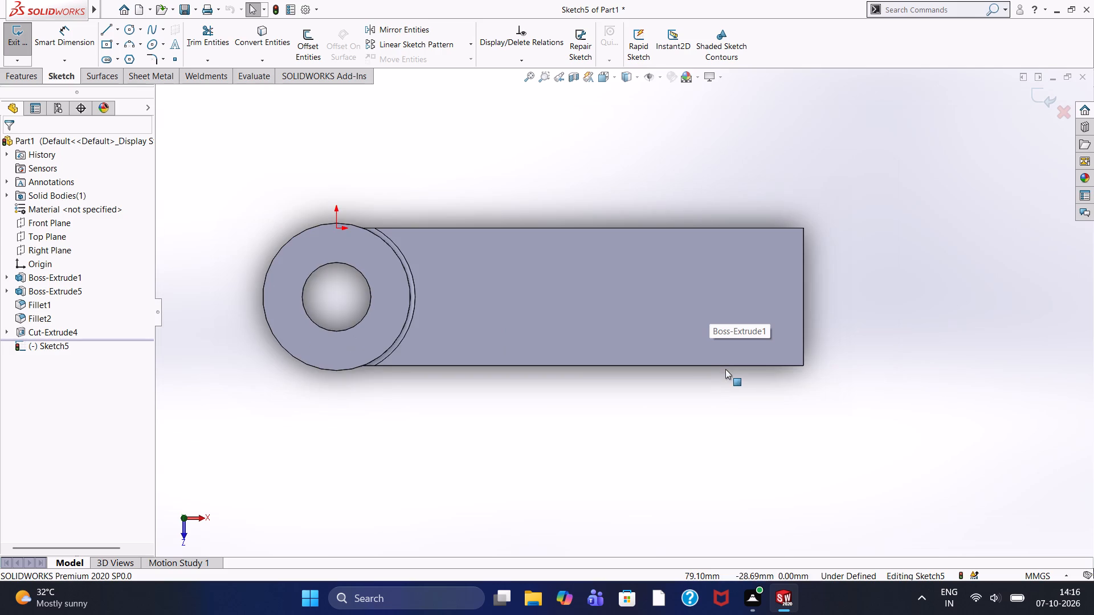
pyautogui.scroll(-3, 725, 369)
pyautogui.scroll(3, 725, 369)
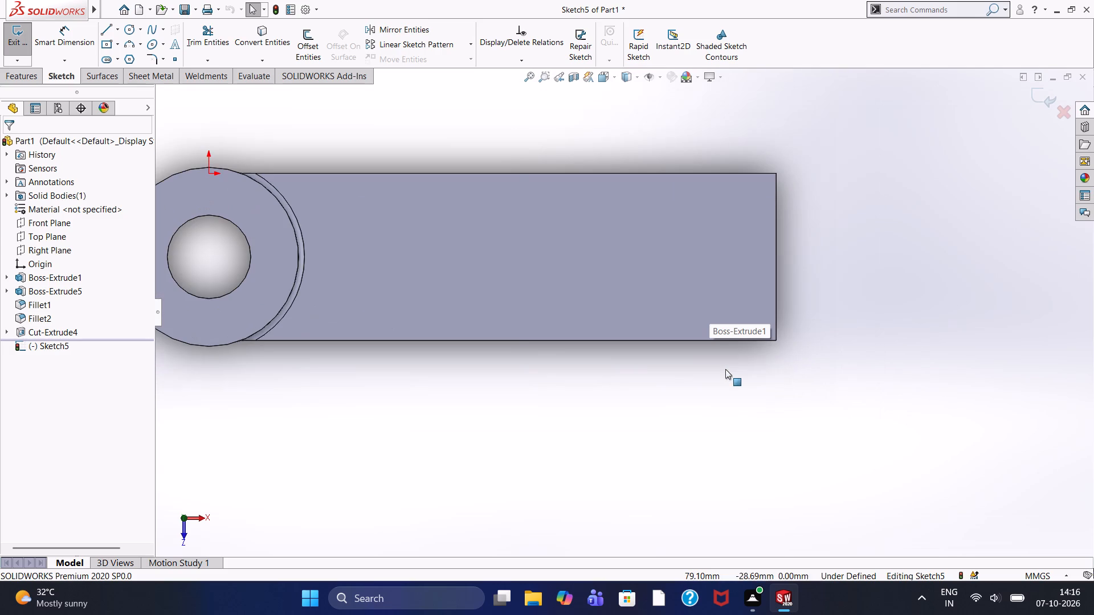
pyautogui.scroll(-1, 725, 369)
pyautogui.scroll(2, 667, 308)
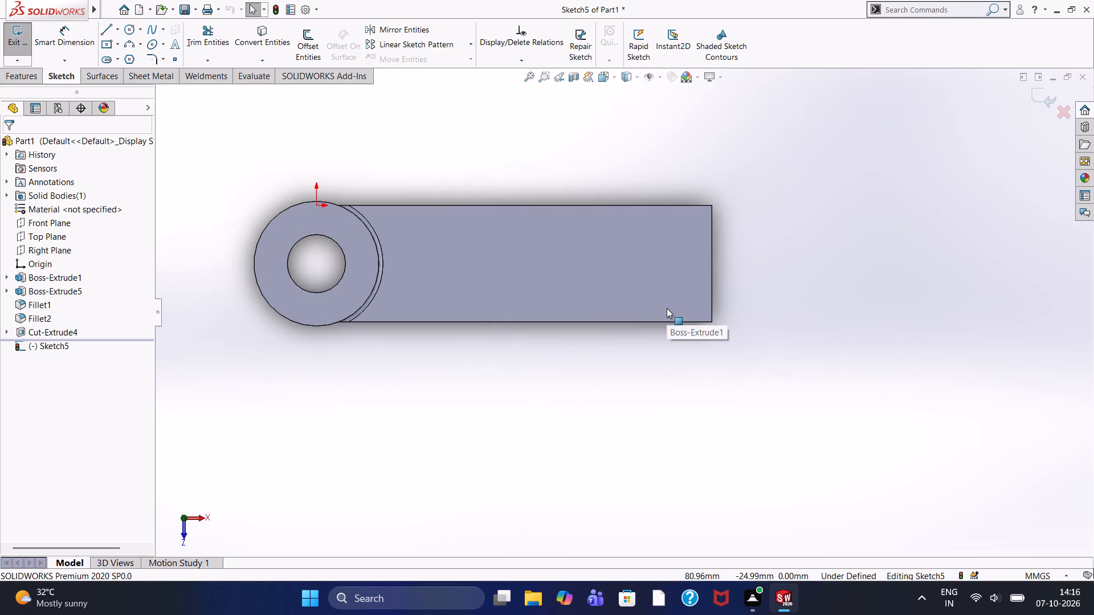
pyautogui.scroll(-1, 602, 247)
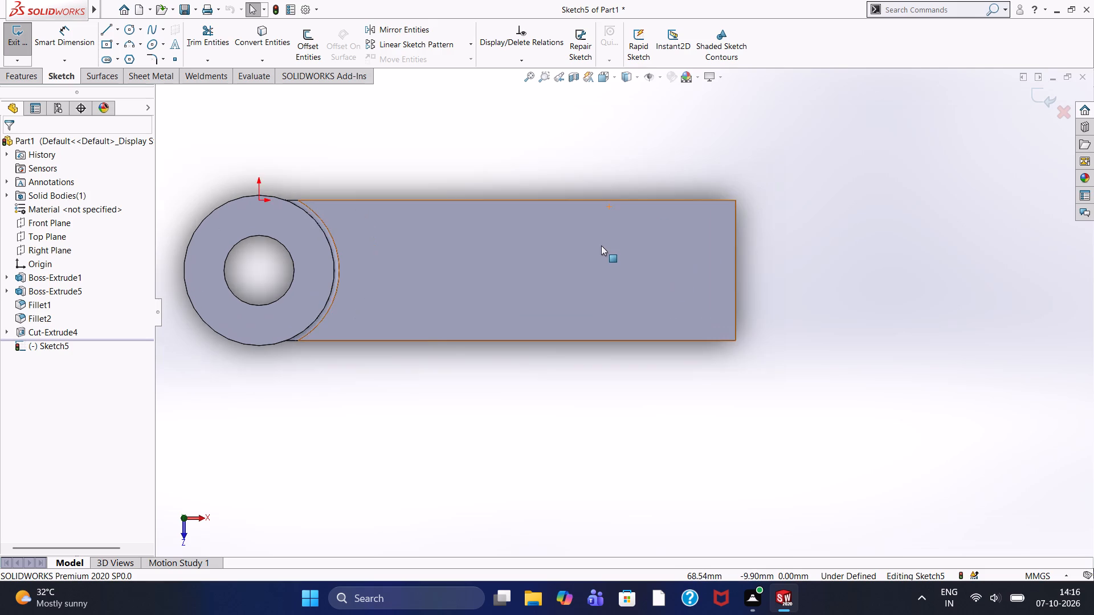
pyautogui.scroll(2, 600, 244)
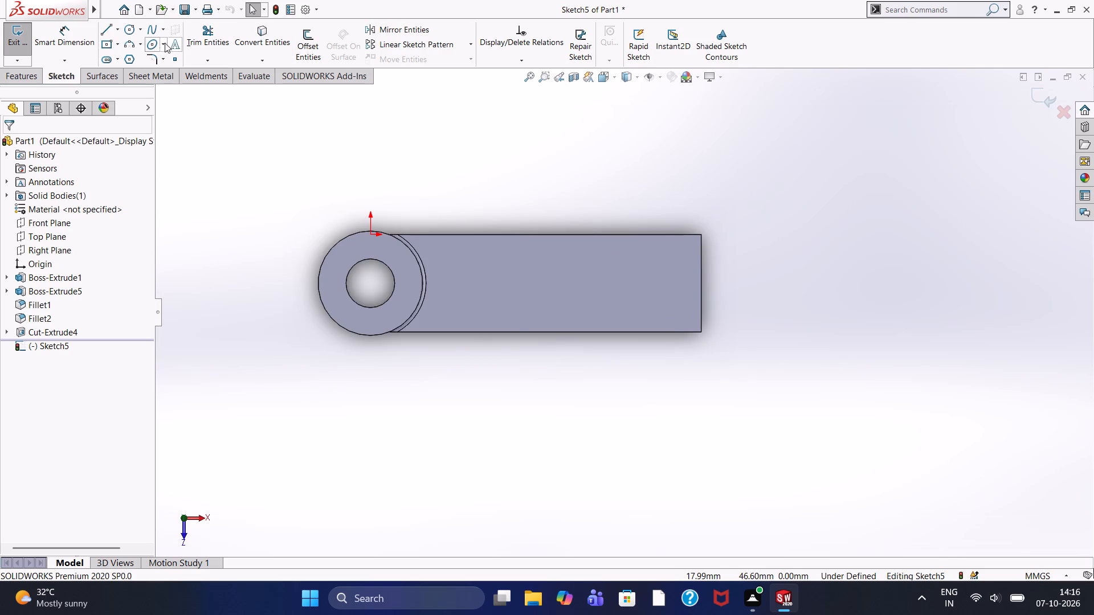
# Start a center-point circle in the sketch on the arm's top face.
pyautogui.click(125, 26)
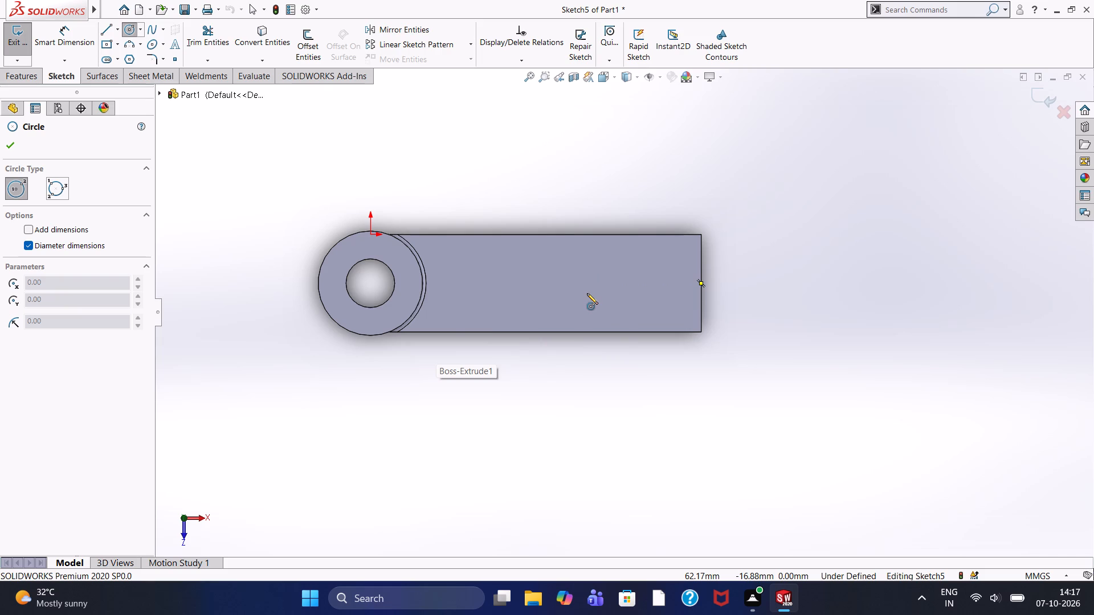
pyautogui.scroll(-2, 592, 293)
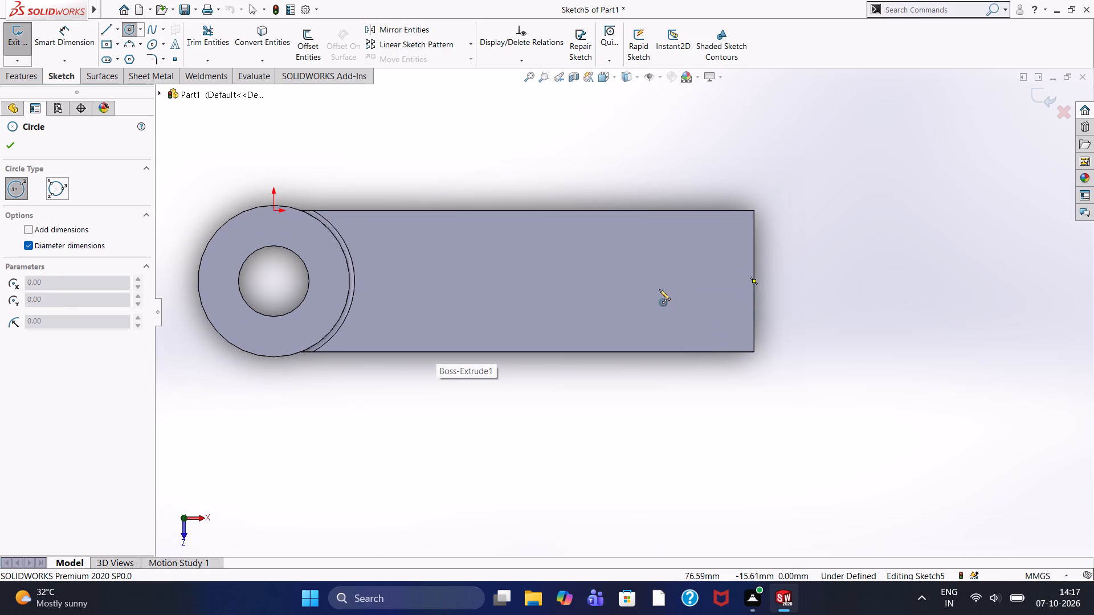
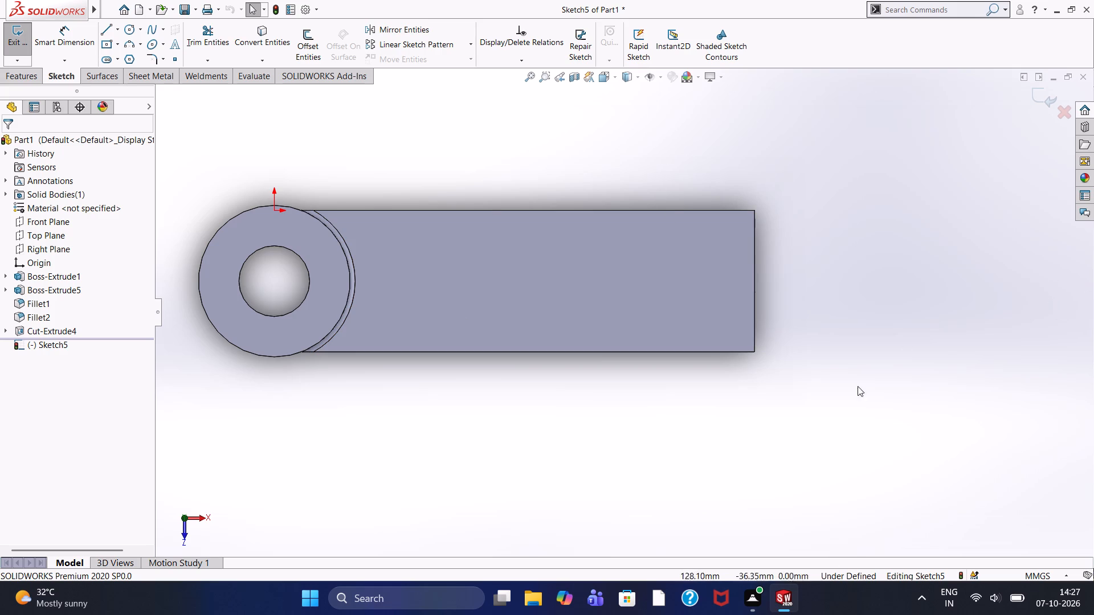
# Examine the boss, its bore and the filleted junction with the arm from above and in oblique views.
pyautogui.scroll(-1, 320, 235)
pyautogui.scroll(1, 319, 238)
pyautogui.click(268, 201)
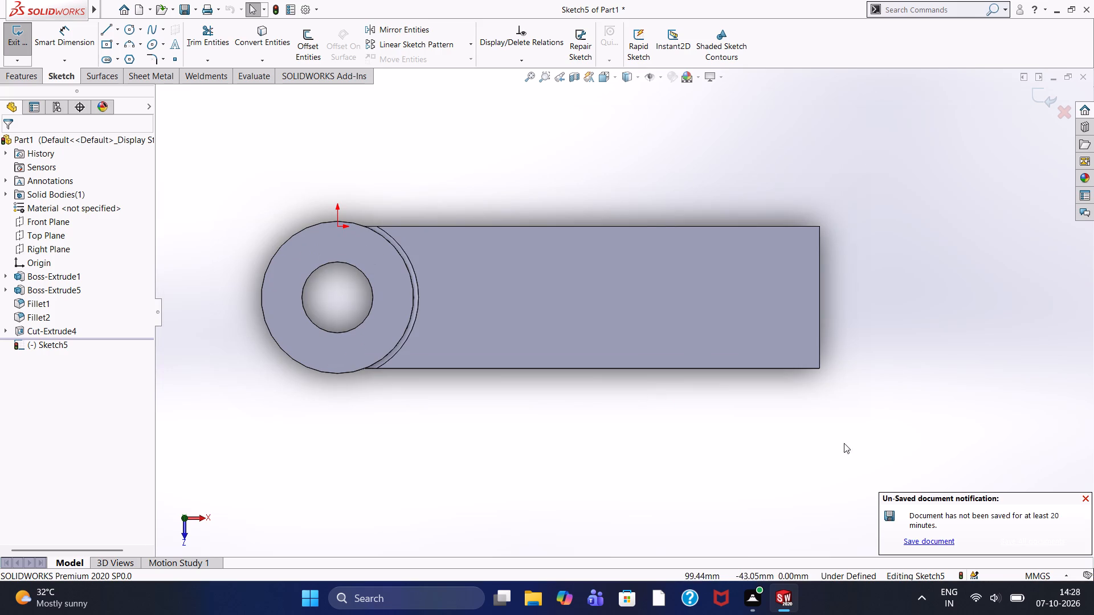
pyautogui.click(1084, 502)
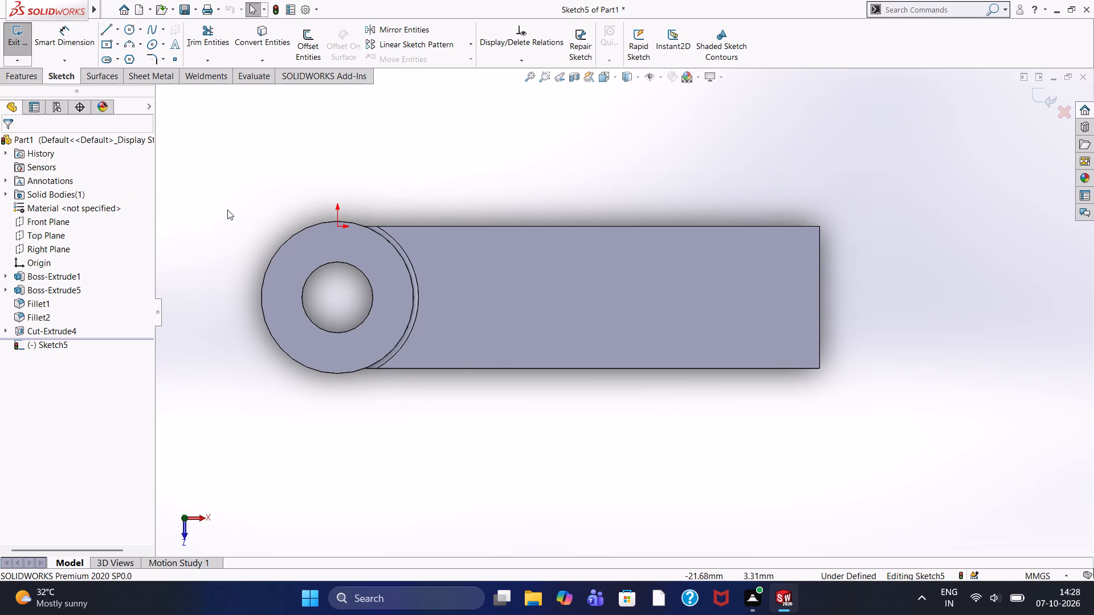
pyautogui.moveTo(234, 229); pyautogui.dragTo(260, 120, button='middle')
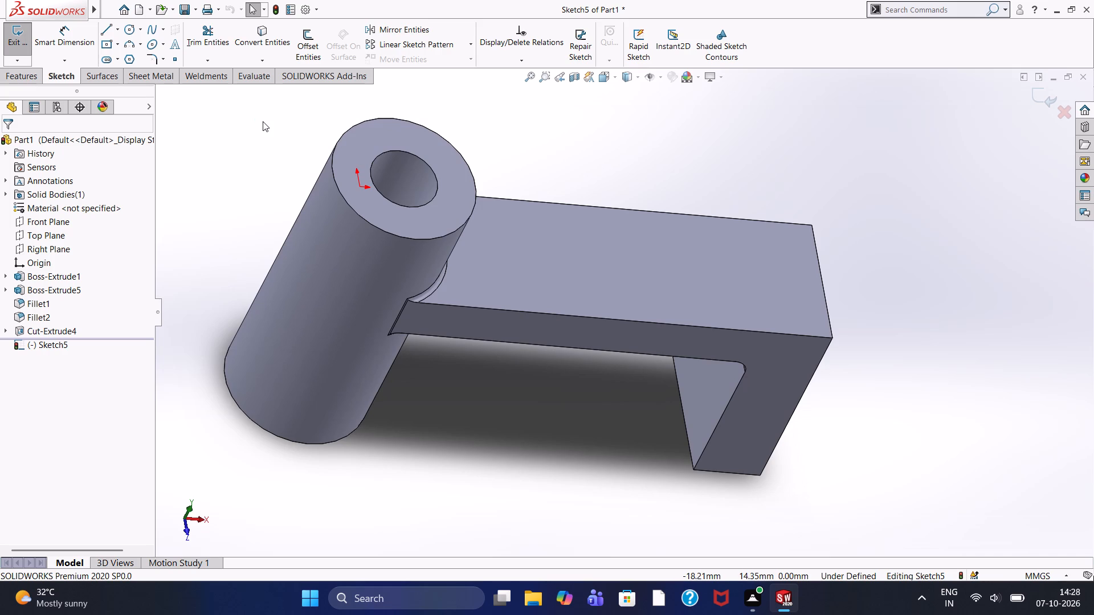
pyautogui.scroll(1, 251, 160)
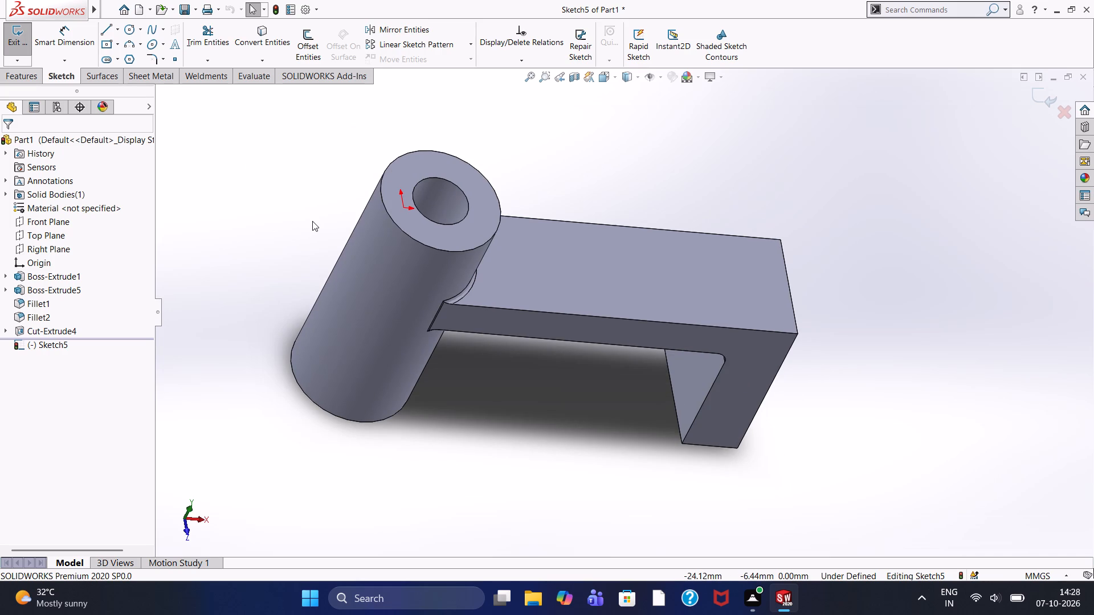
pyautogui.scroll(-1, 312, 220)
pyautogui.scroll(1, 312, 220)
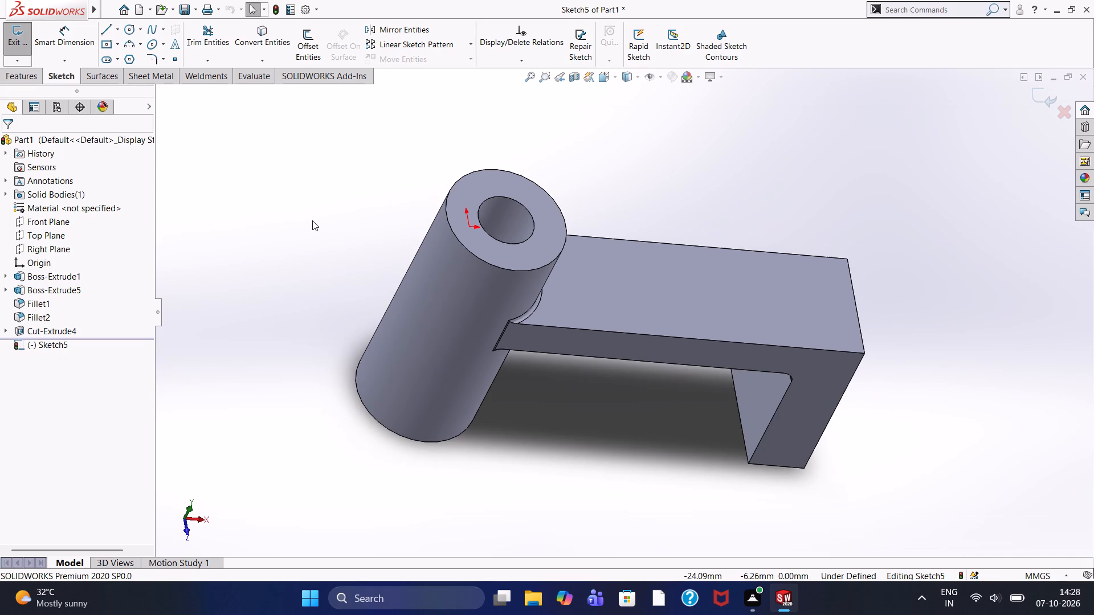
pyautogui.moveTo(401, 229); pyautogui.dragTo(391, 241, button='middle')
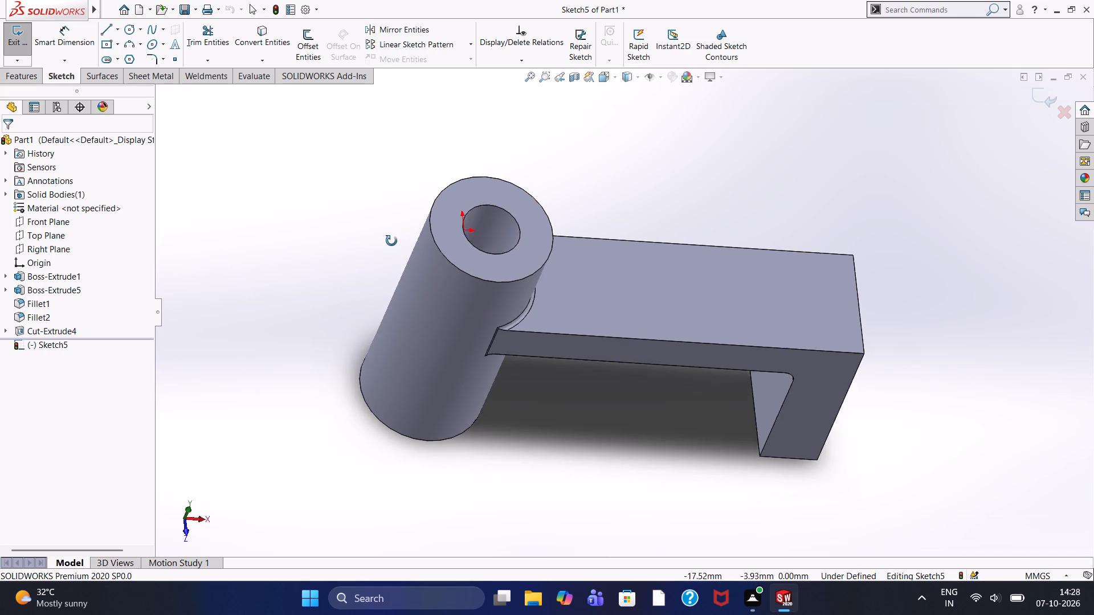
pyautogui.moveTo(391, 241); pyautogui.dragTo(373, 249, button='middle')
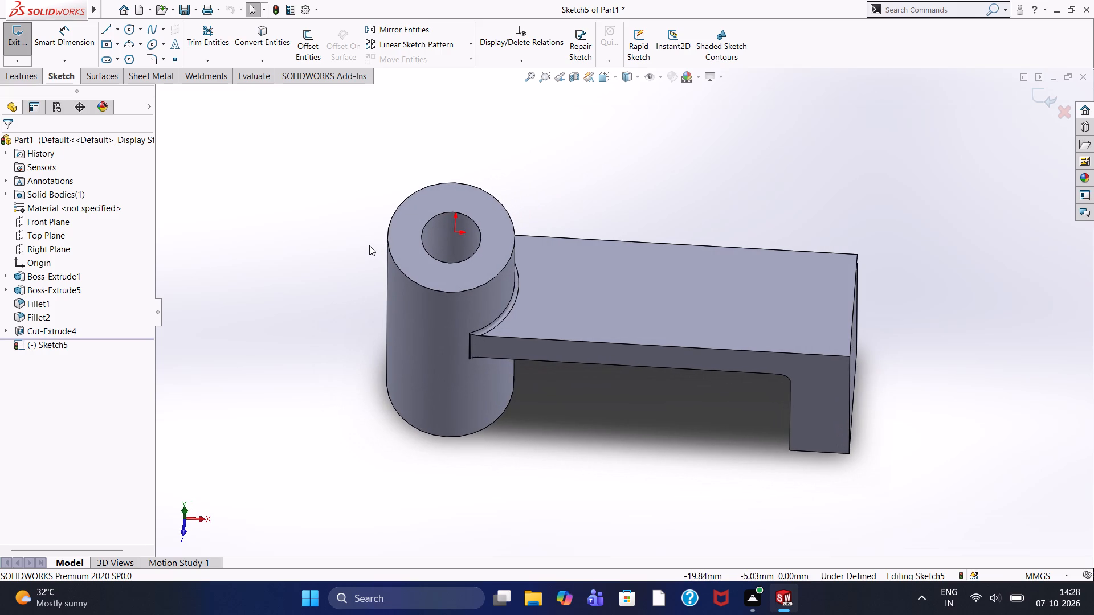
pyautogui.scroll(-4, 483, 229)
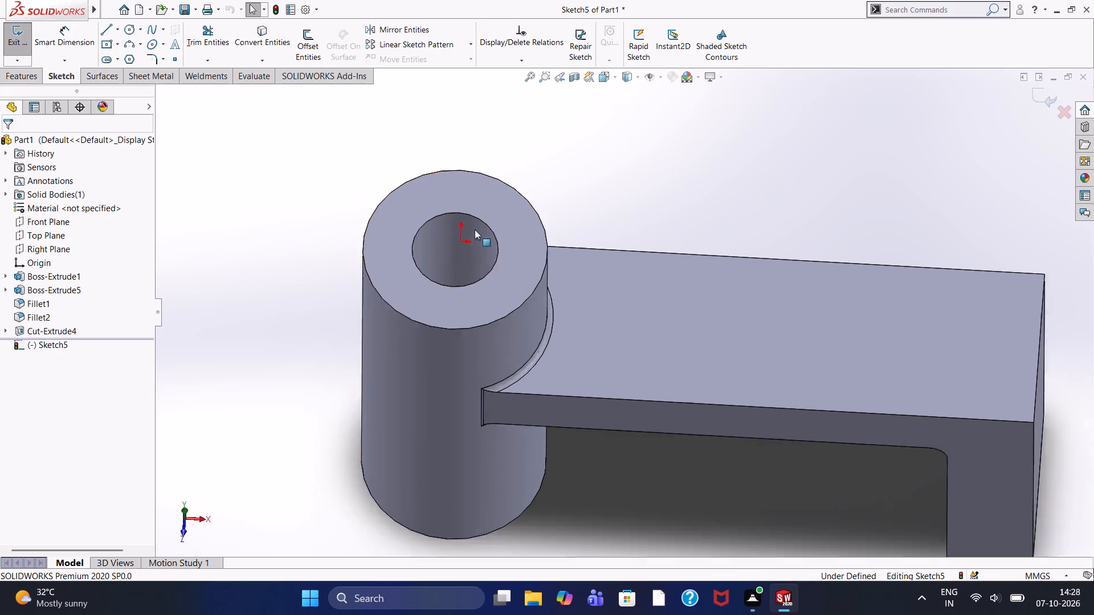
pyautogui.scroll(-1, 479, 233)
pyautogui.scroll(3, 495, 215)
pyautogui.scroll(5, 647, 249)
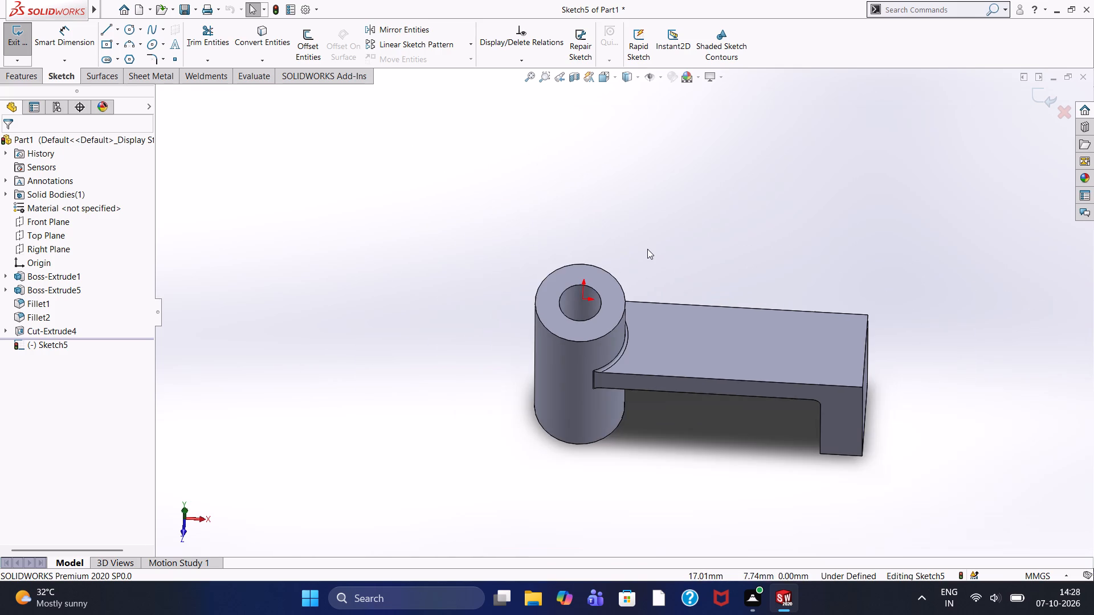
pyautogui.scroll(-6, 606, 424)
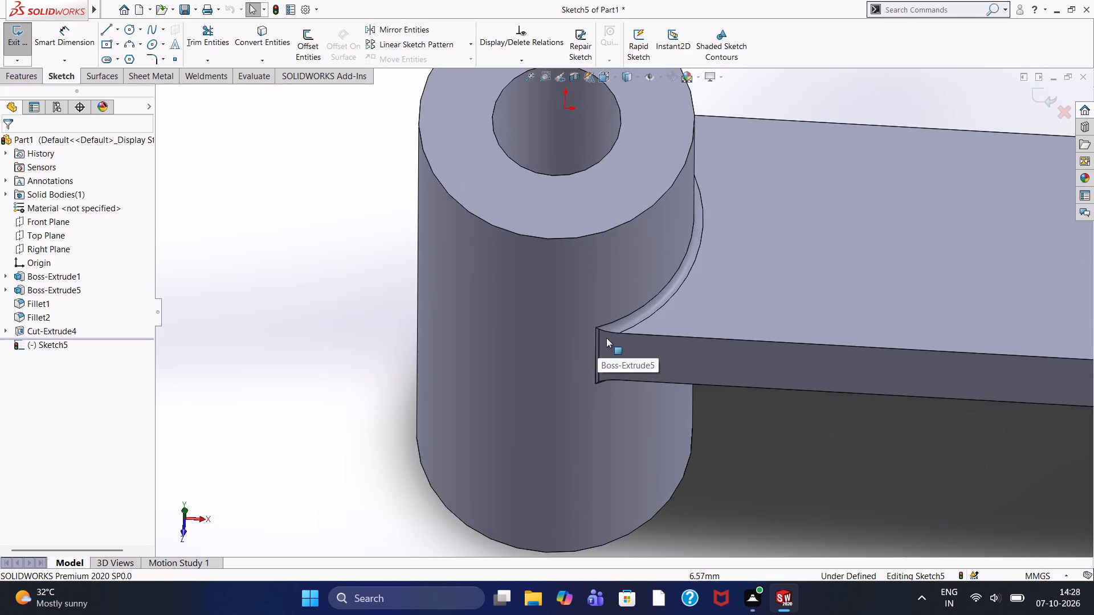
pyautogui.scroll(-6, 602, 346)
pyautogui.scroll(6, 594, 361)
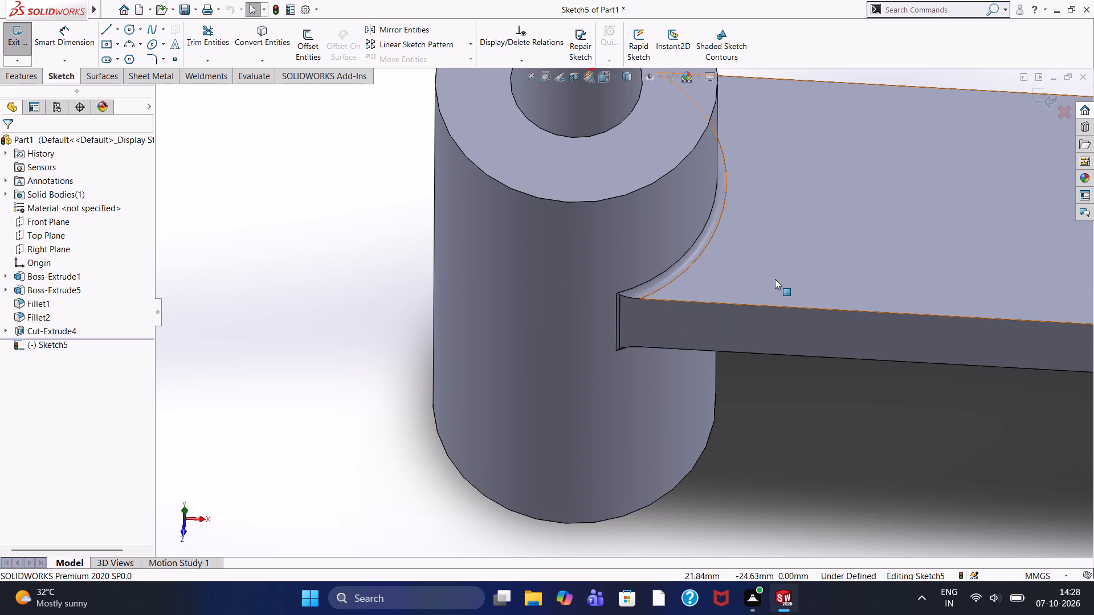
pyautogui.scroll(3, 782, 274)
# Facing the arm's top face, draw a 30 mm horizontal centerline from the end edge's midpoint inward toward the boss.
pyautogui.click(872, 264)
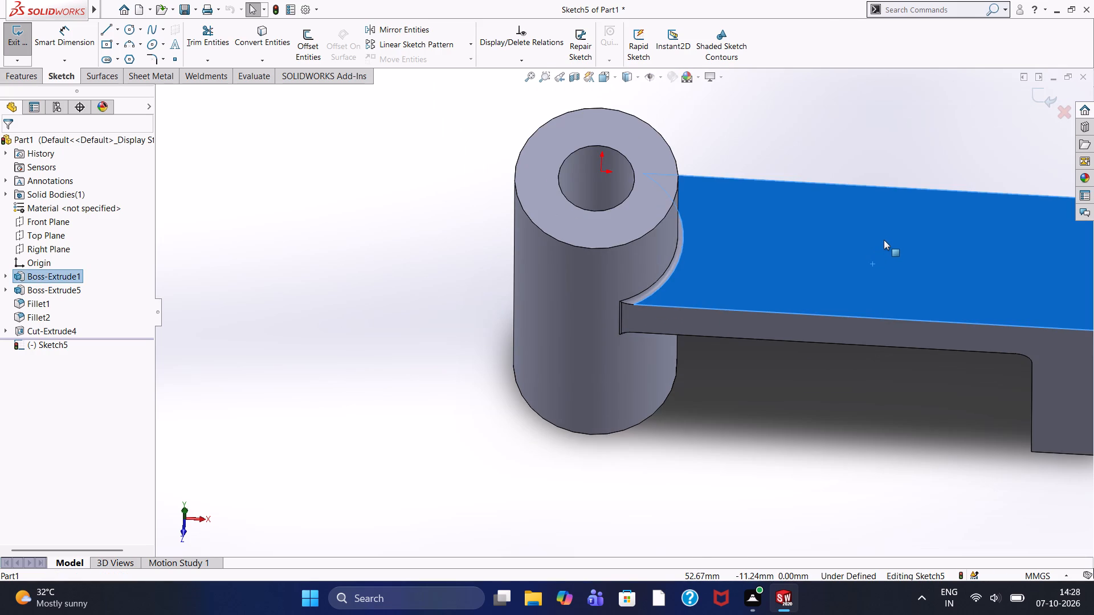
pyautogui.hotkey('ctrl', ']')
pyautogui.hotkey('ctrl', '8')
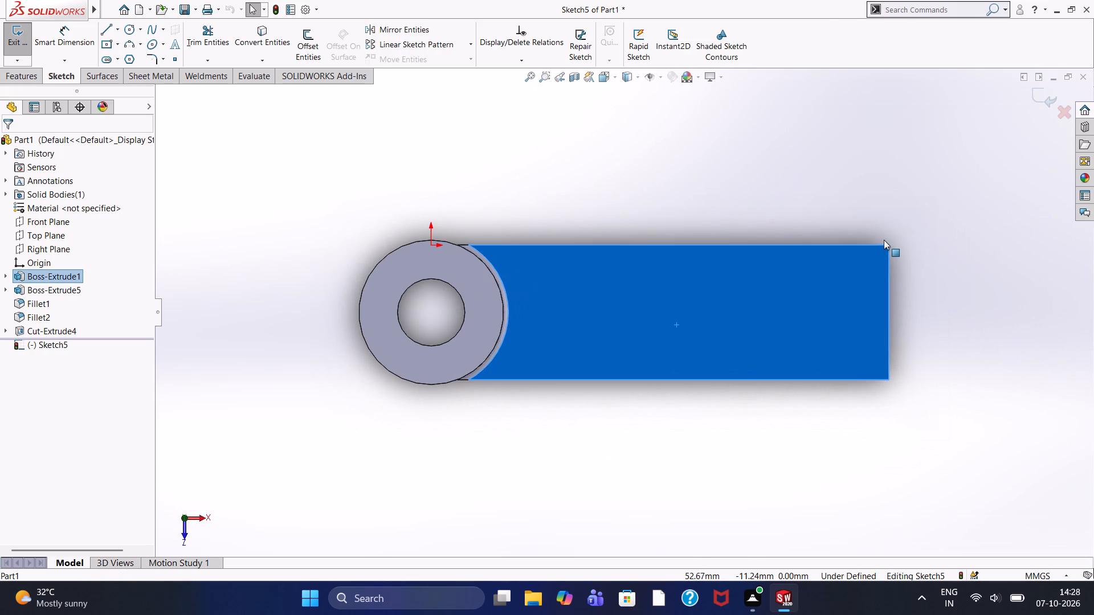
pyautogui.click(863, 211)
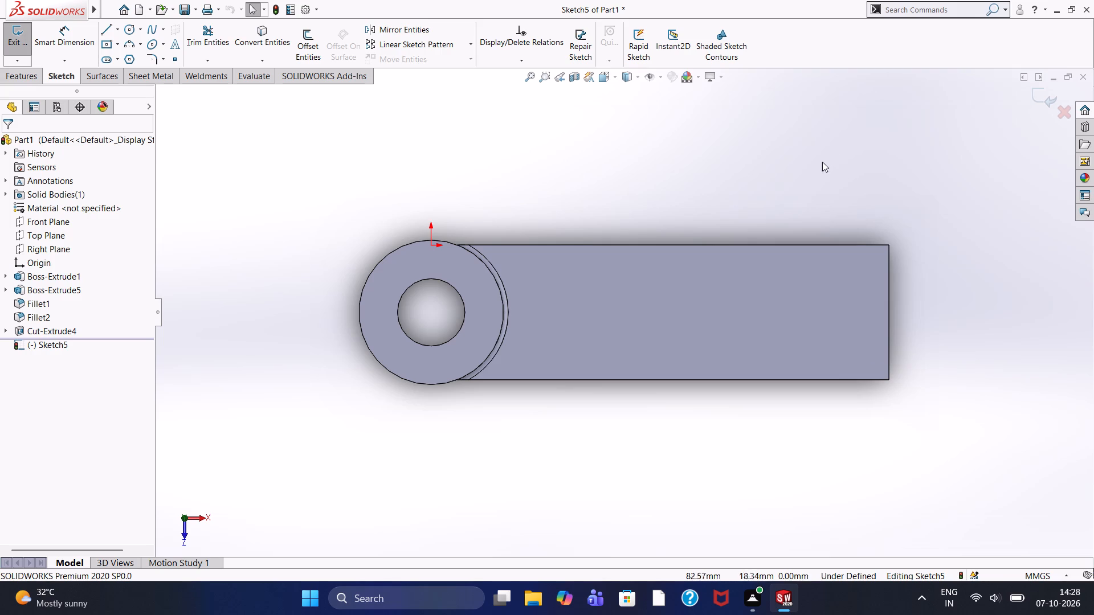
pyautogui.click(116, 33)
pyautogui.click(120, 55)
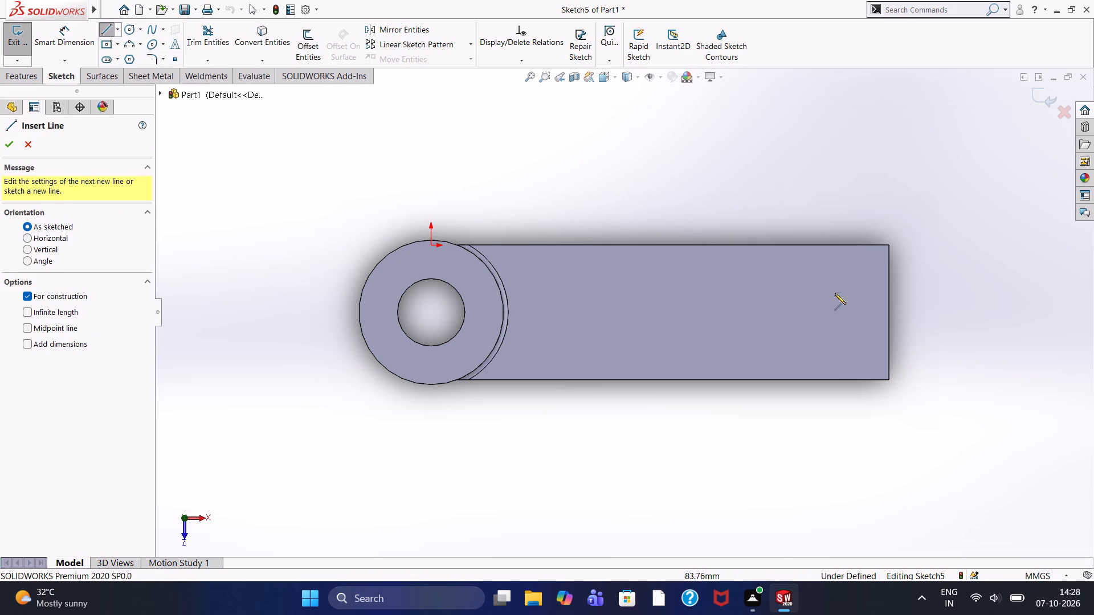
pyautogui.click(887, 312)
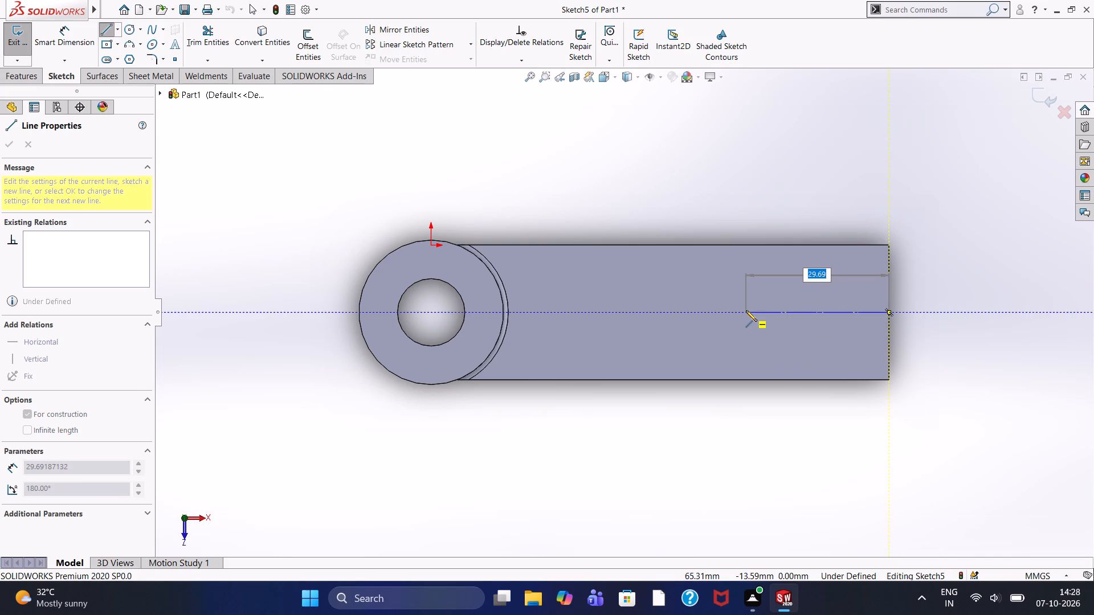
pyautogui.write('30')
pyautogui.press('Return')
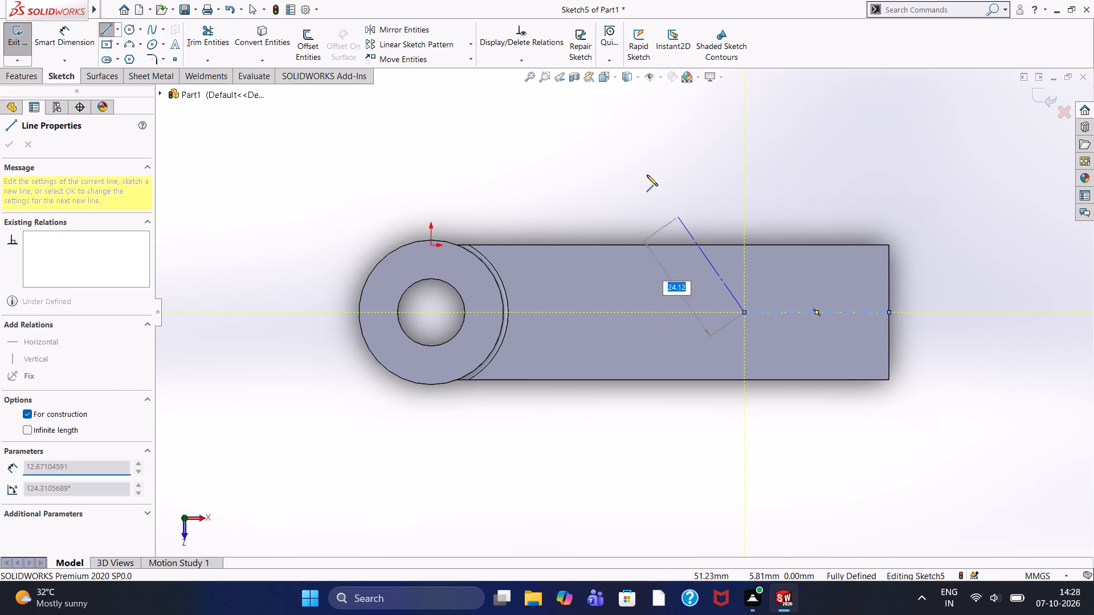
pyautogui.rightClick(646, 173)
pyautogui.click(660, 189)
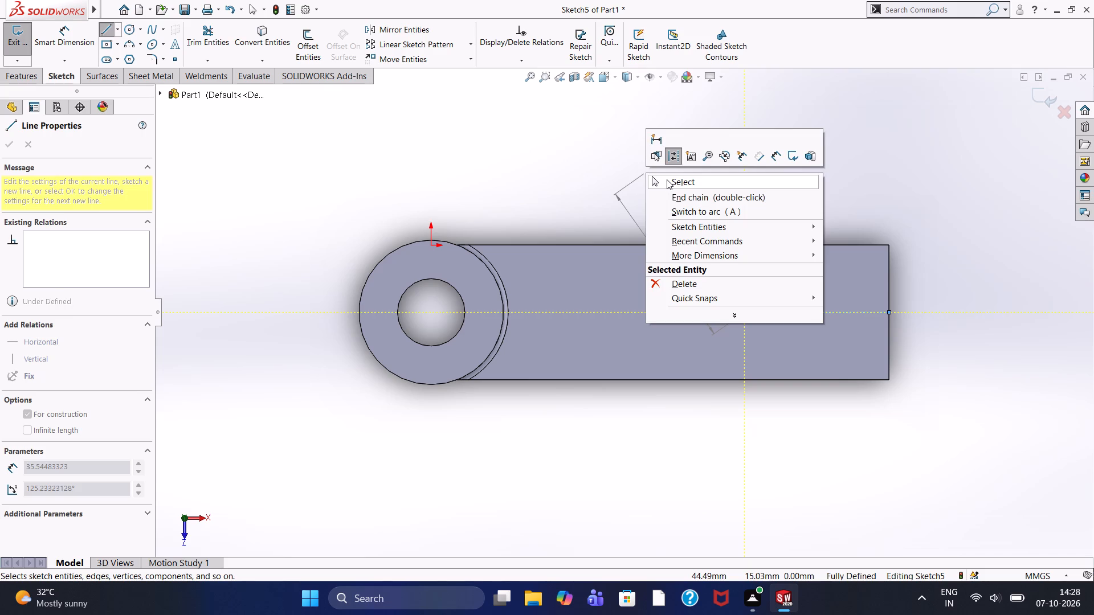
pyautogui.click(667, 179)
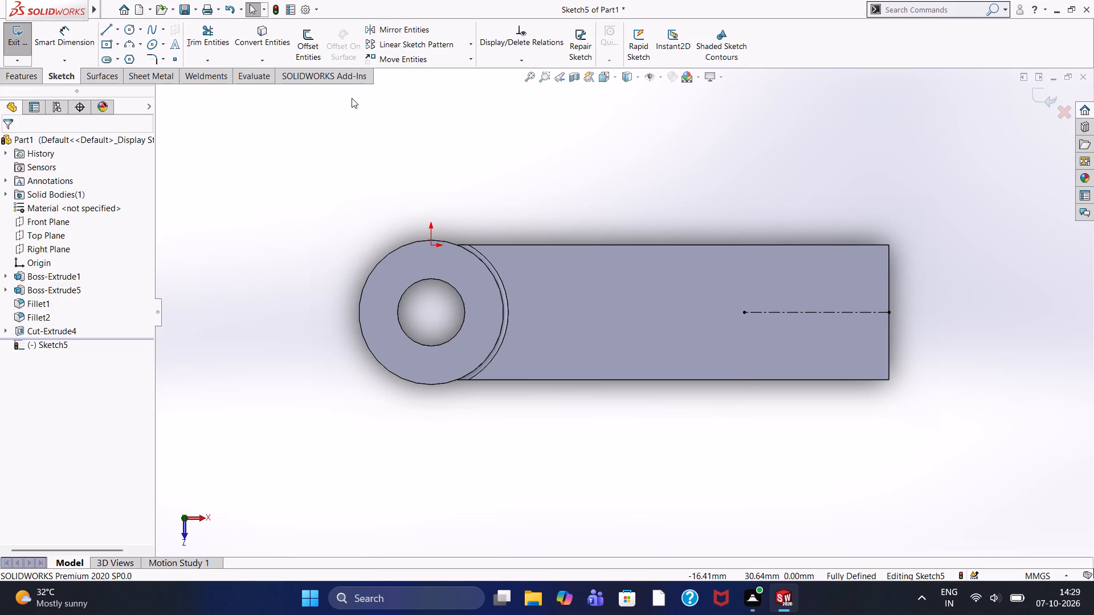
# Sketch a 12 mm diameter circle centred on the centerline's inner endpoint.
pyautogui.click(126, 28)
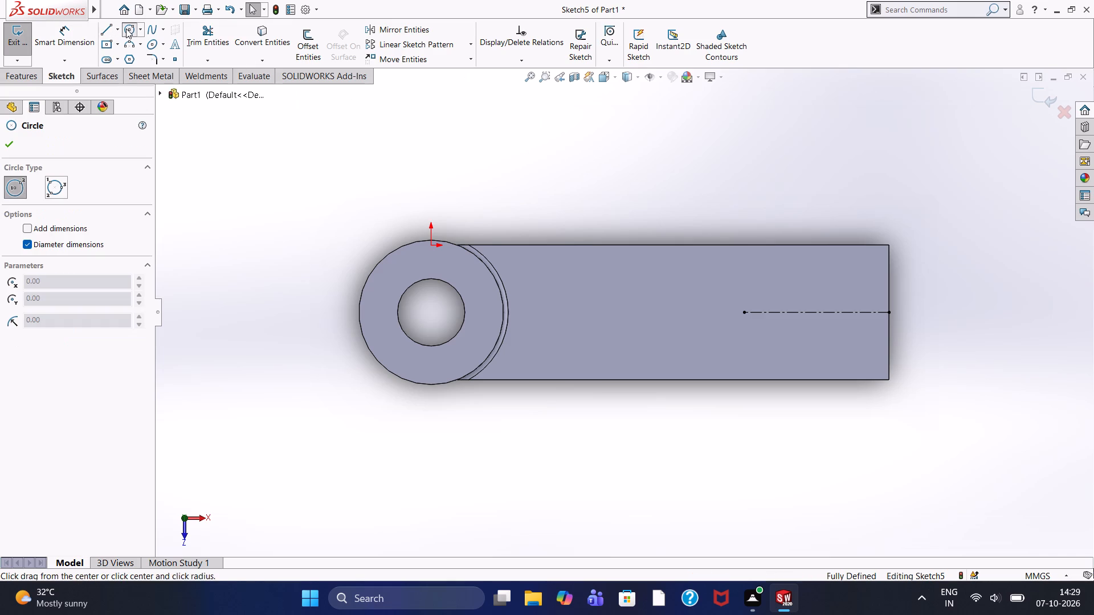
pyautogui.click(745, 314)
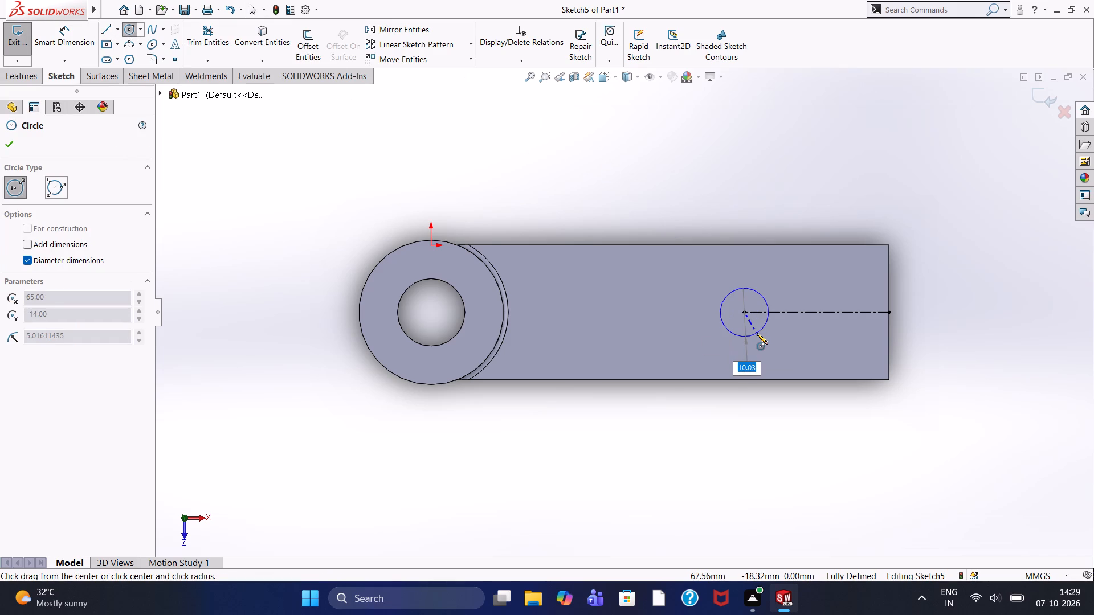
pyautogui.write('12')
pyautogui.press('Return')
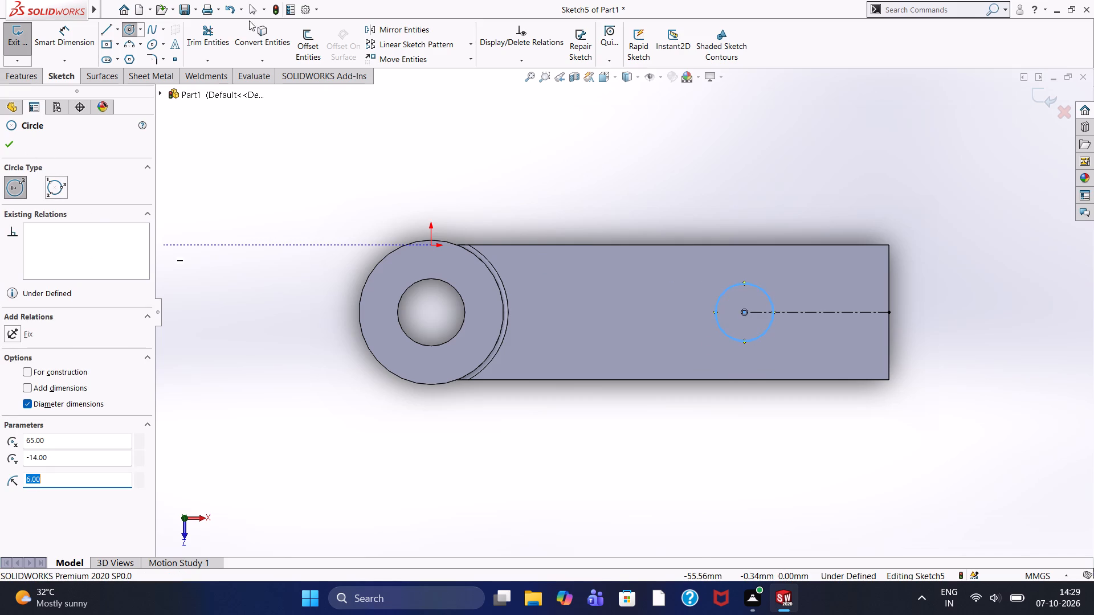
pyautogui.click(12, 145)
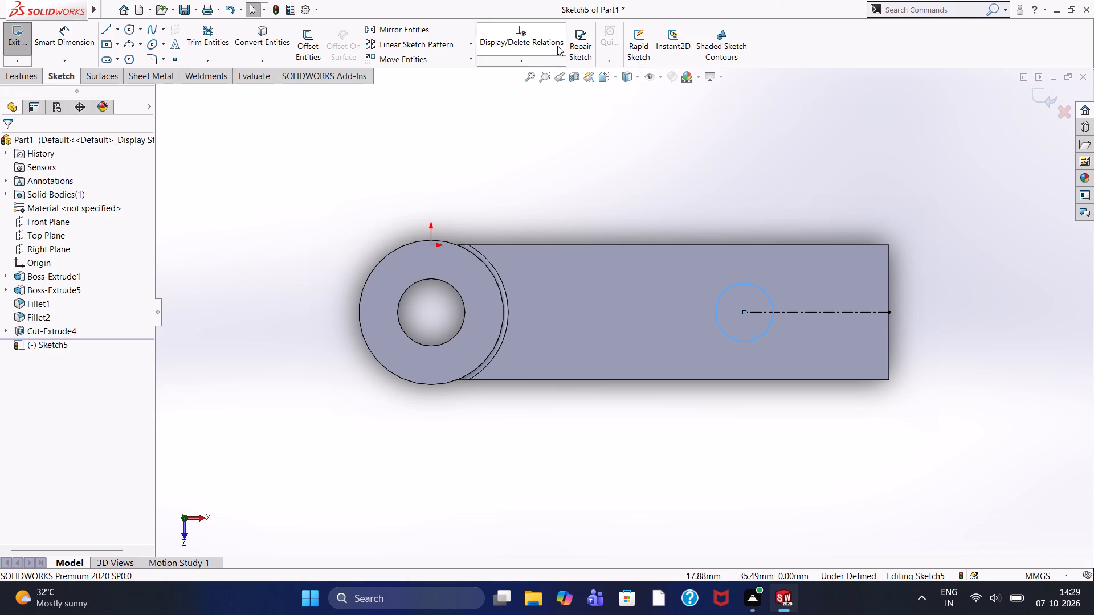
# Make an Extruded Cut of the circle through the arm, Blind 132 mm from the sketch plane.
pyautogui.click(22, 77)
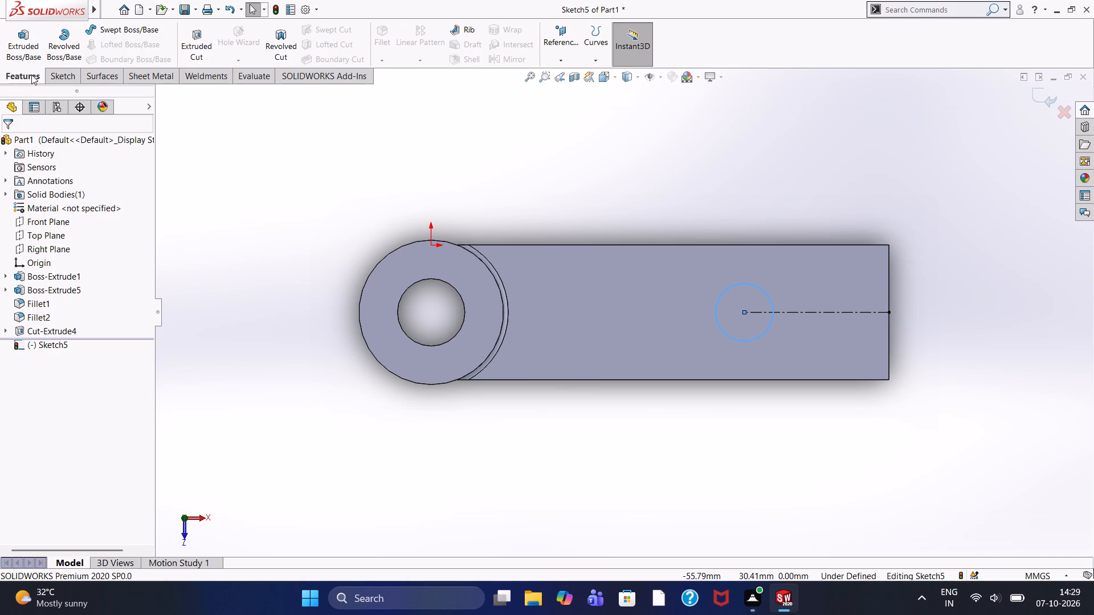
pyautogui.click(193, 56)
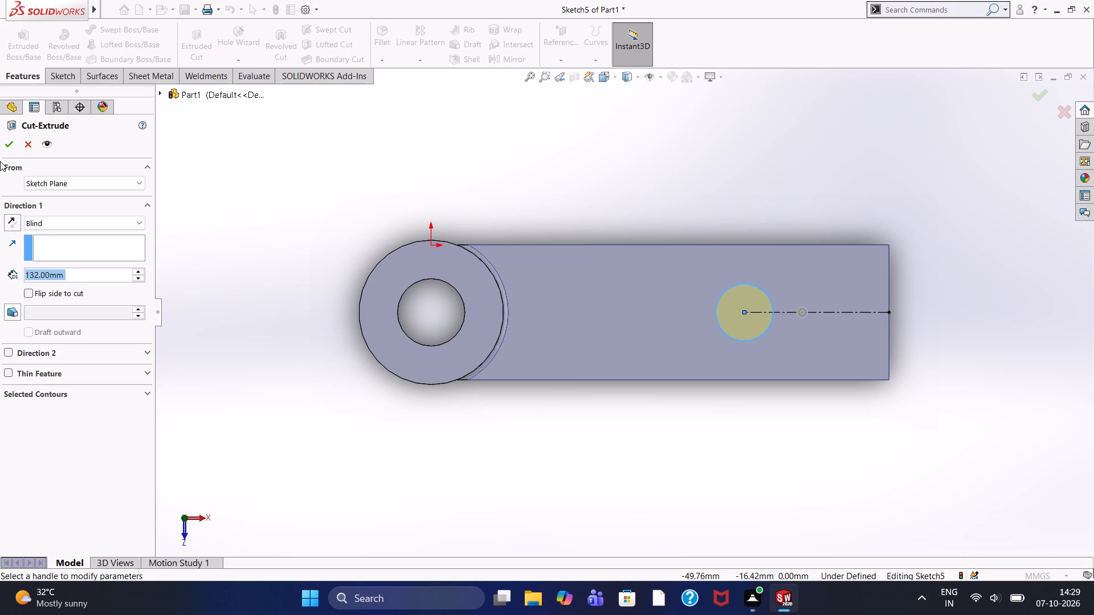
pyautogui.click(9, 147)
pyautogui.click(374, 182)
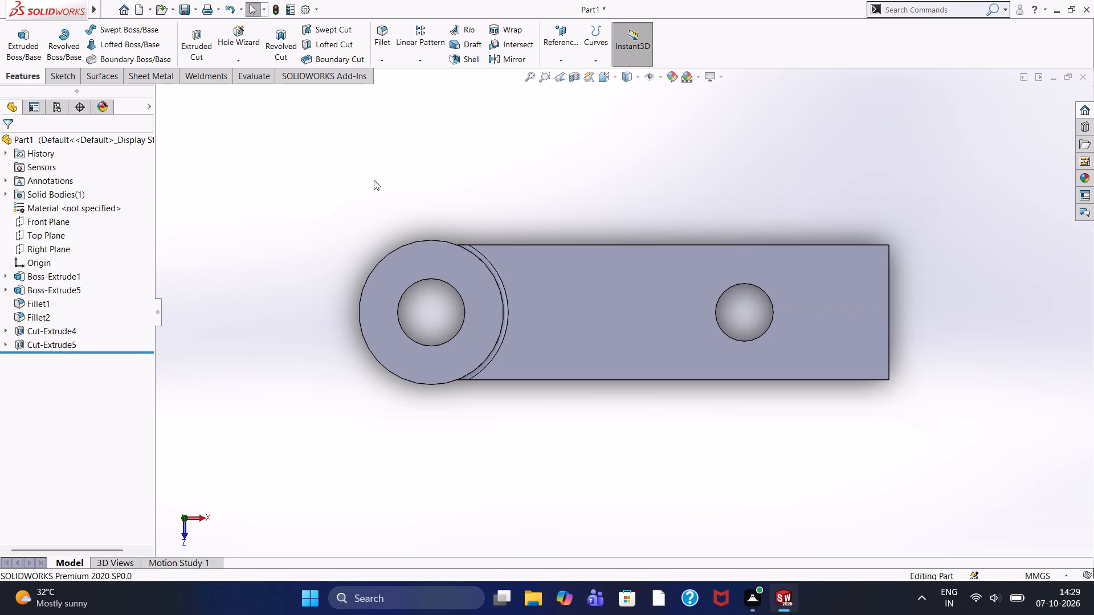
# Open a new sketch on the outer end face of the bracket's vertical leg and orient the view normal to it.
pyautogui.moveTo(438, 105); pyautogui.dragTo(444, 91, button='middle')
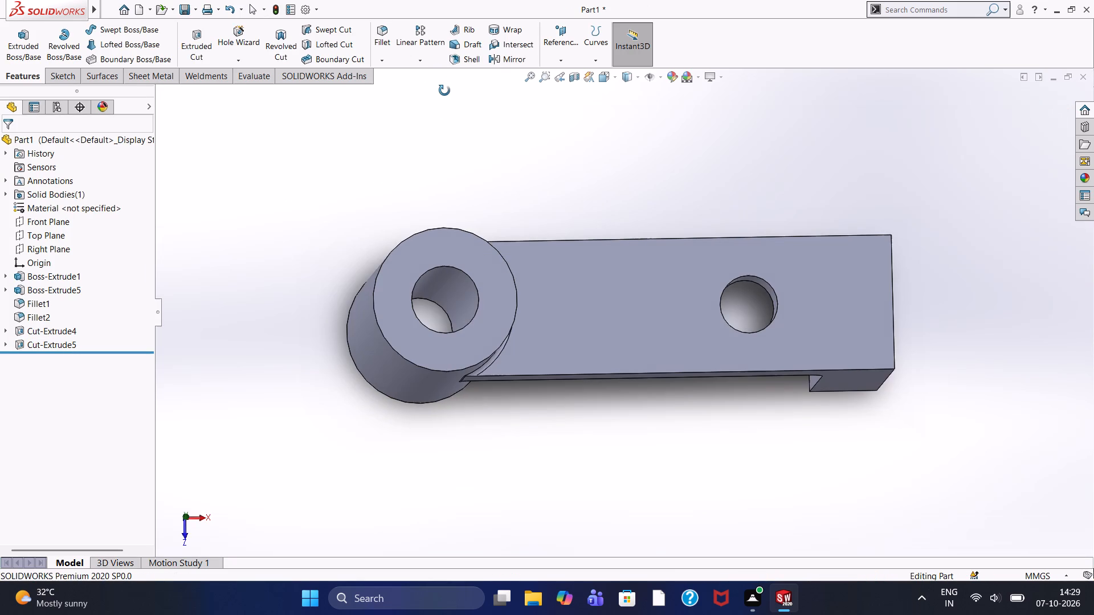
pyautogui.moveTo(444, 91); pyautogui.dragTo(338, 97, button='middle')
pyautogui.middleClick(338, 97)
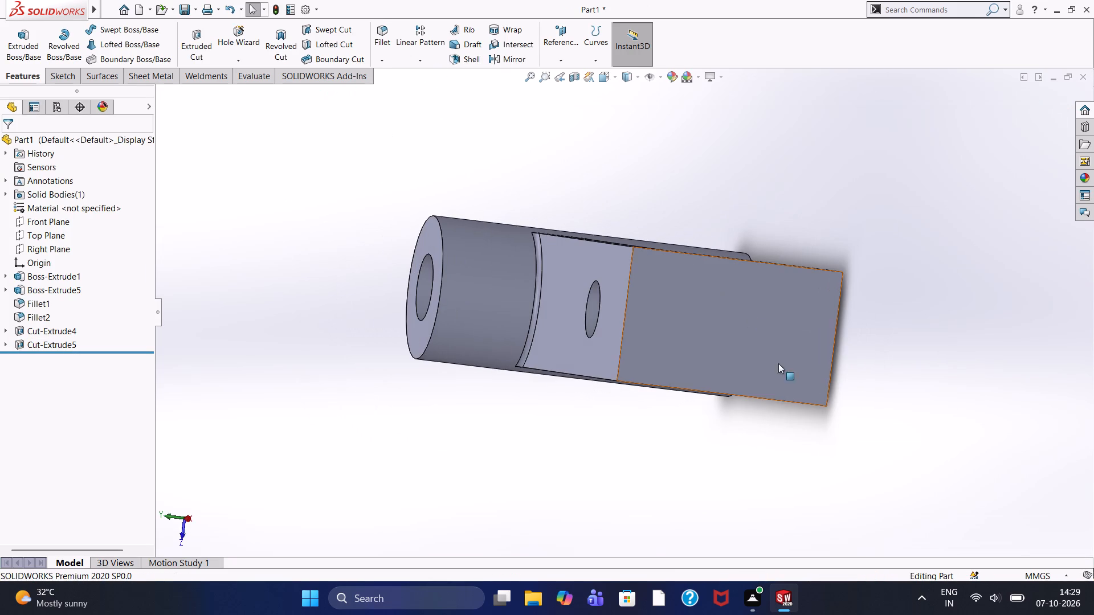
pyautogui.click(762, 356)
pyautogui.click(813, 324)
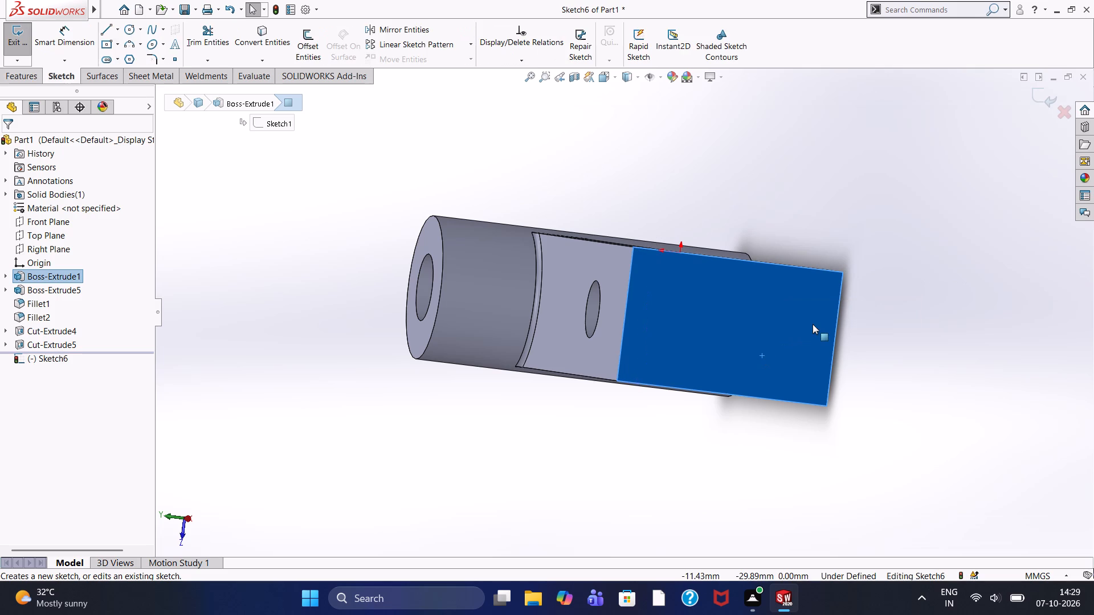
pyautogui.hotkey('ctrl', '8')
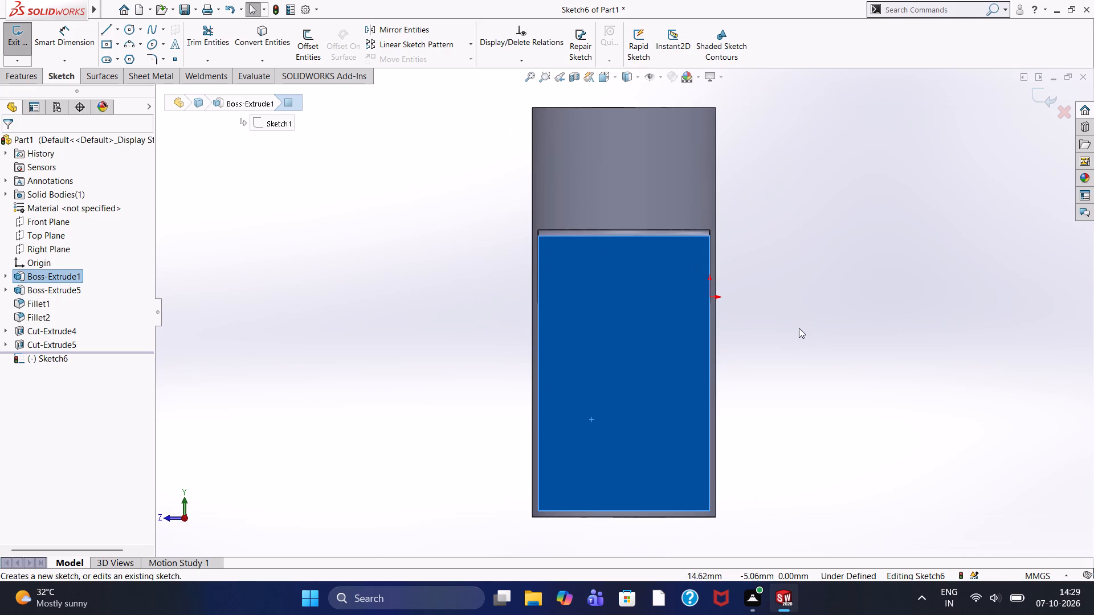
pyautogui.click(362, 338)
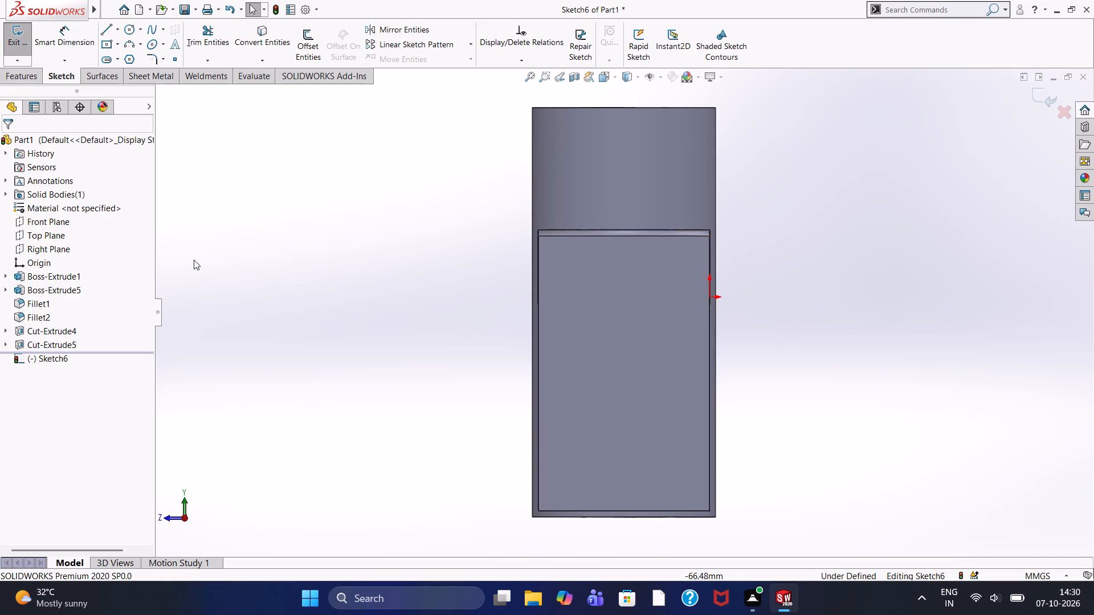
# Sketch a 12 mm diameter circle at the centre of the vertical leg's outer face.
pyautogui.click(132, 30)
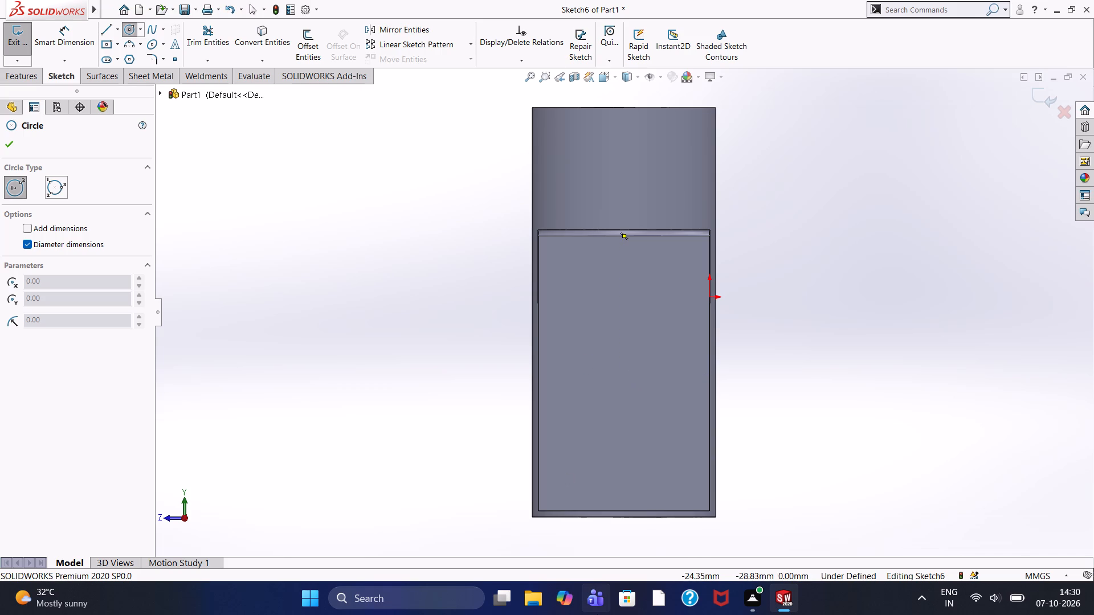
pyautogui.click(626, 374)
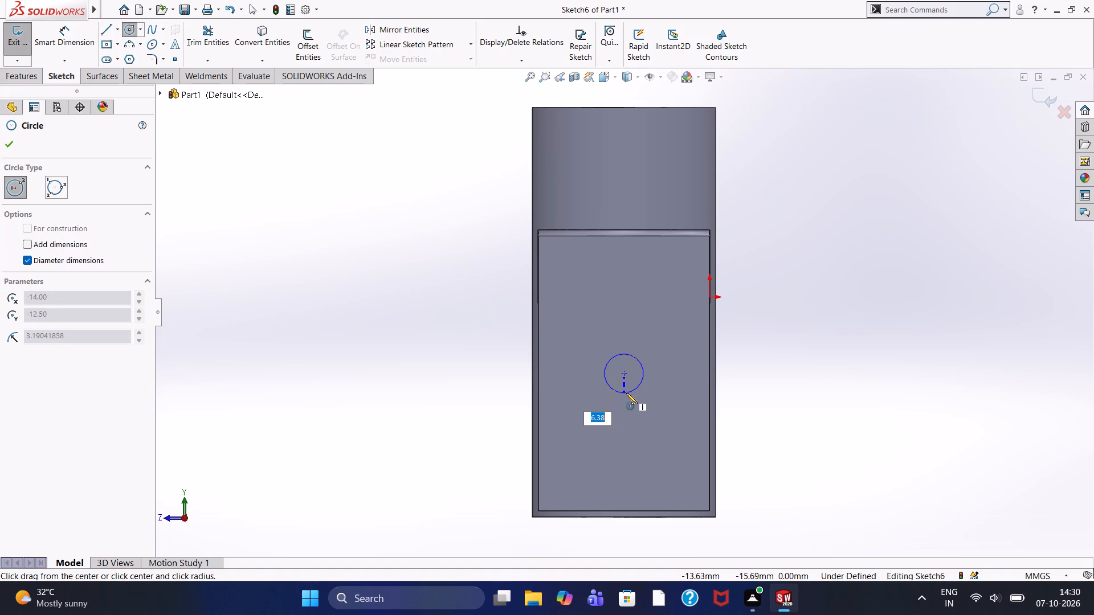
pyautogui.write('12')
pyautogui.press('Return')
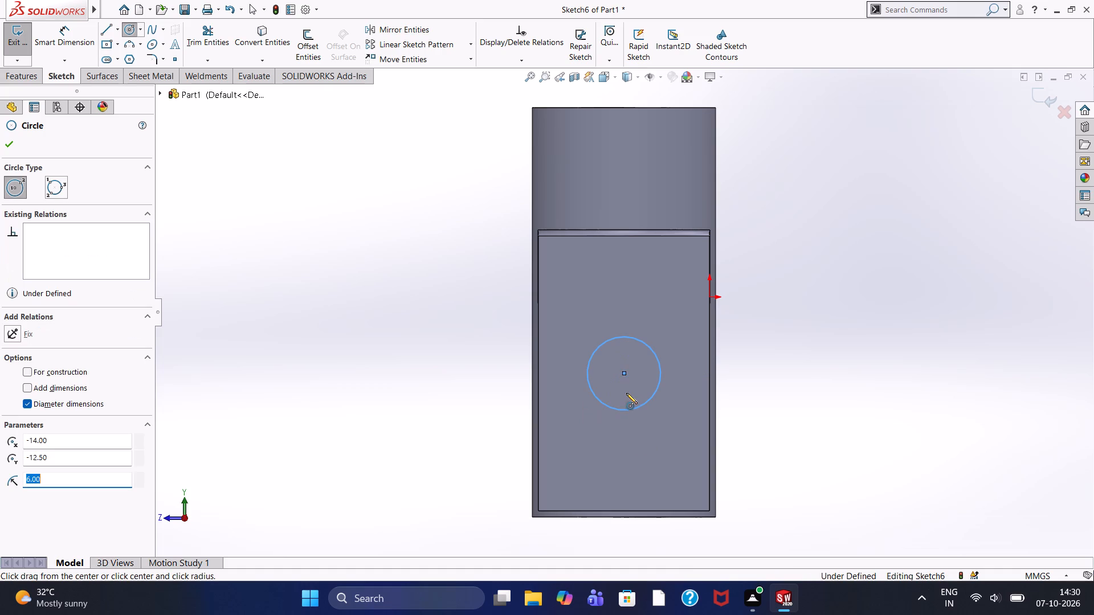
# Make an Extruded Cut of the 12 mm circle through the vertical leg, Blind 42 mm from the sketch plane.
pyautogui.click(10, 146)
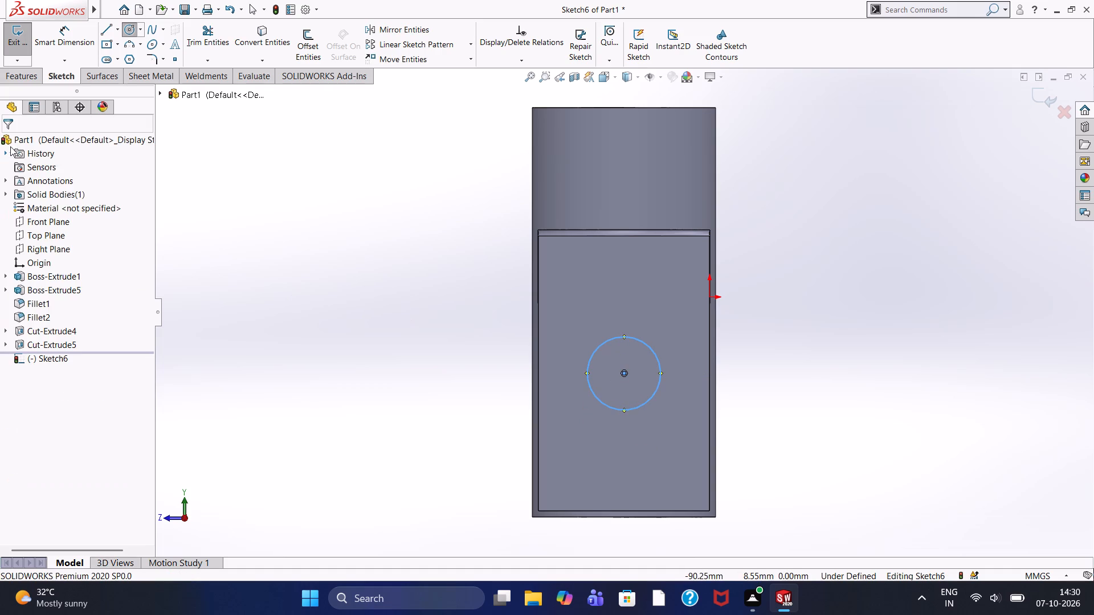
pyautogui.moveTo(244, 306); pyautogui.dragTo(287, 329, button='middle')
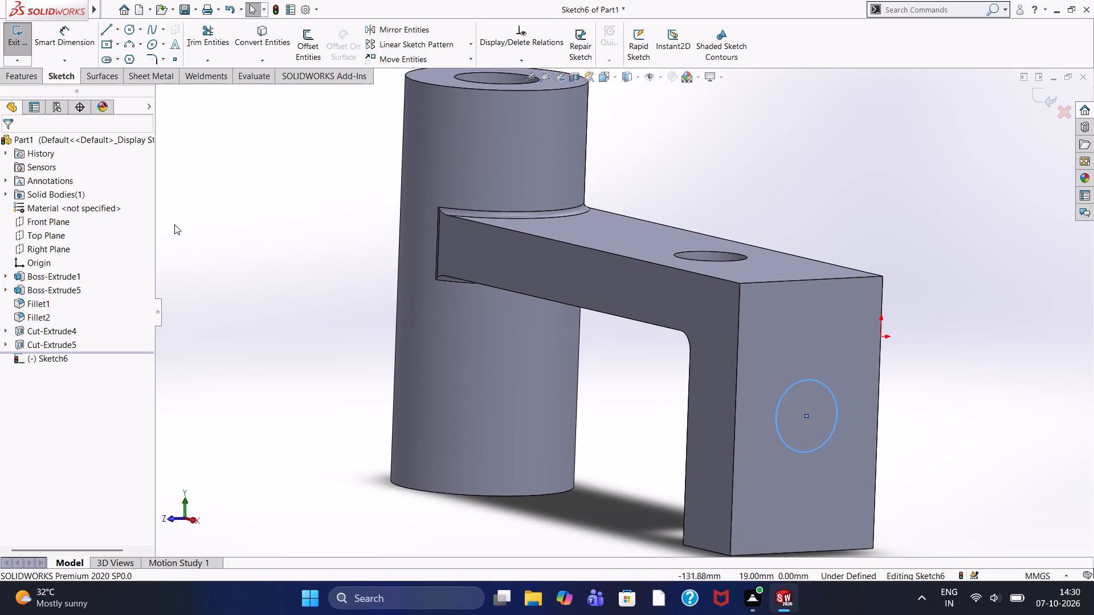
pyautogui.click(18, 86)
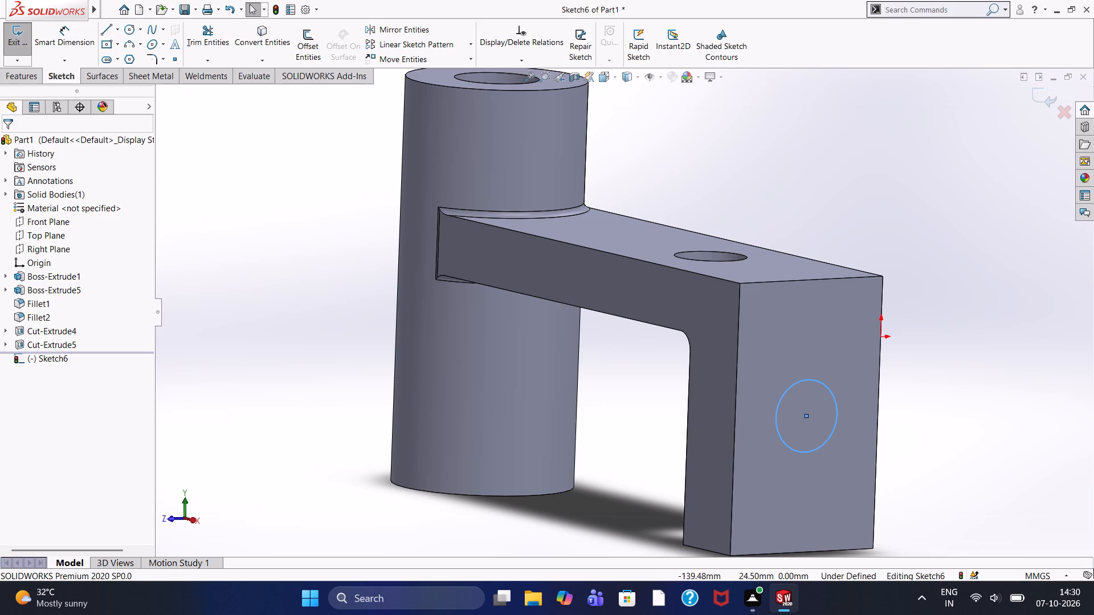
pyautogui.click(22, 76)
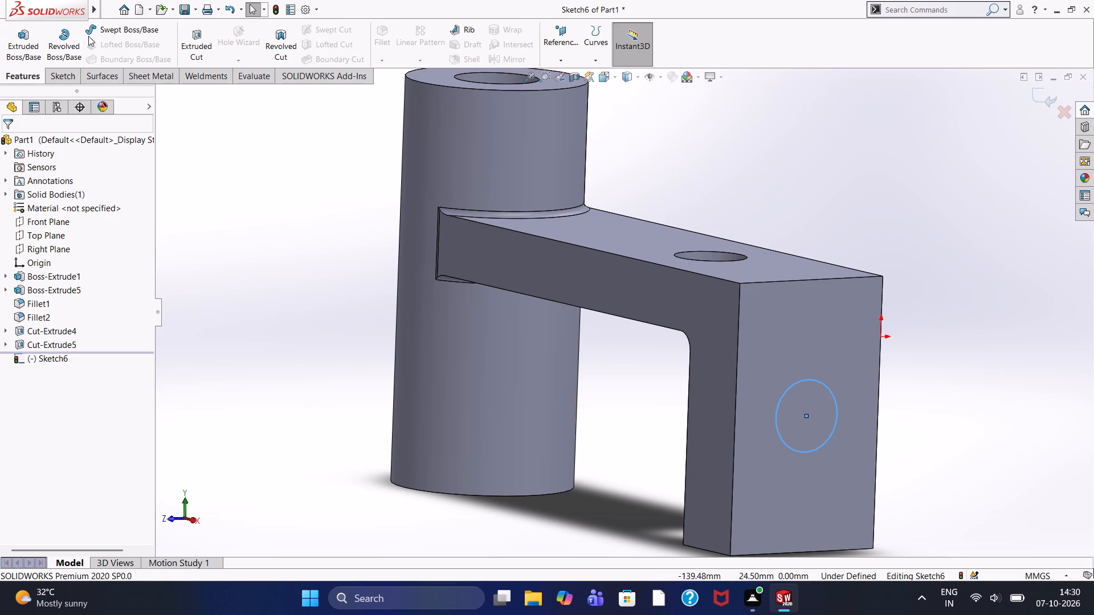
pyautogui.click(190, 33)
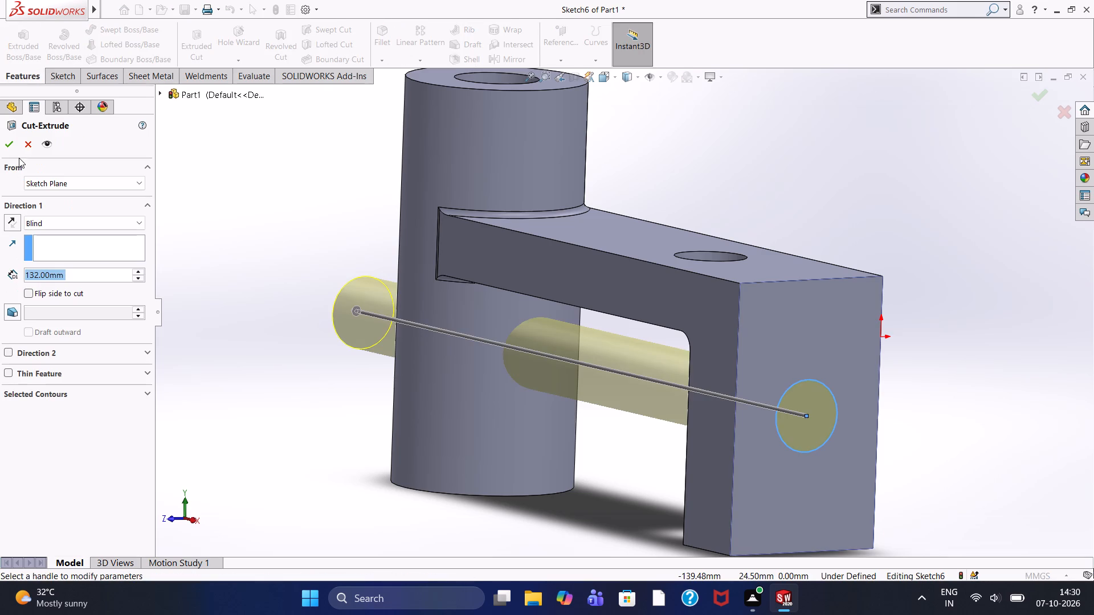
pyautogui.click(137, 280)
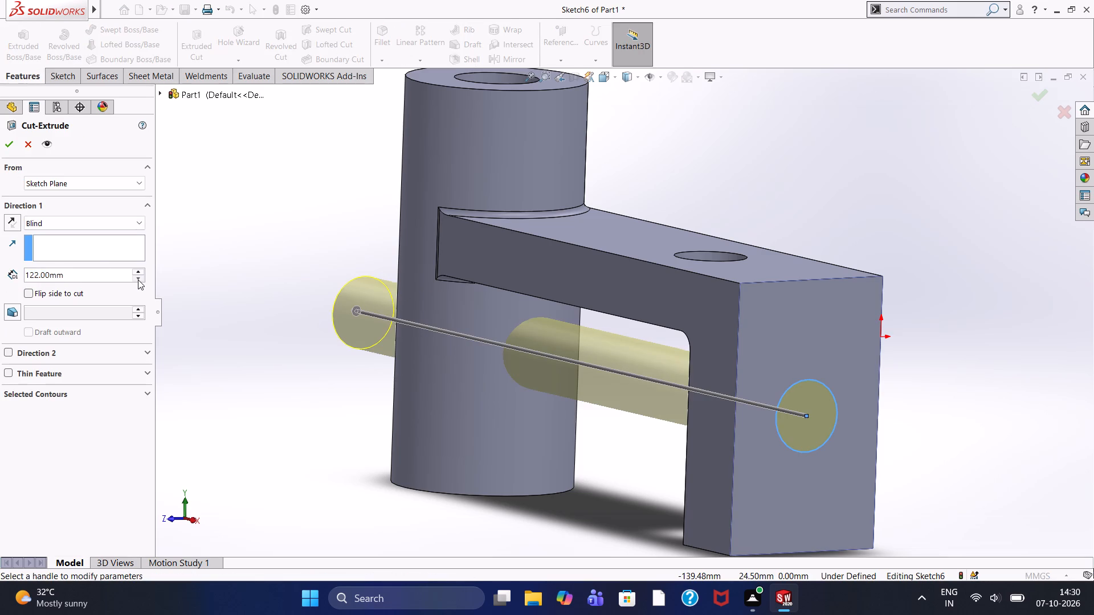
pyautogui.doubleClick(138, 280)
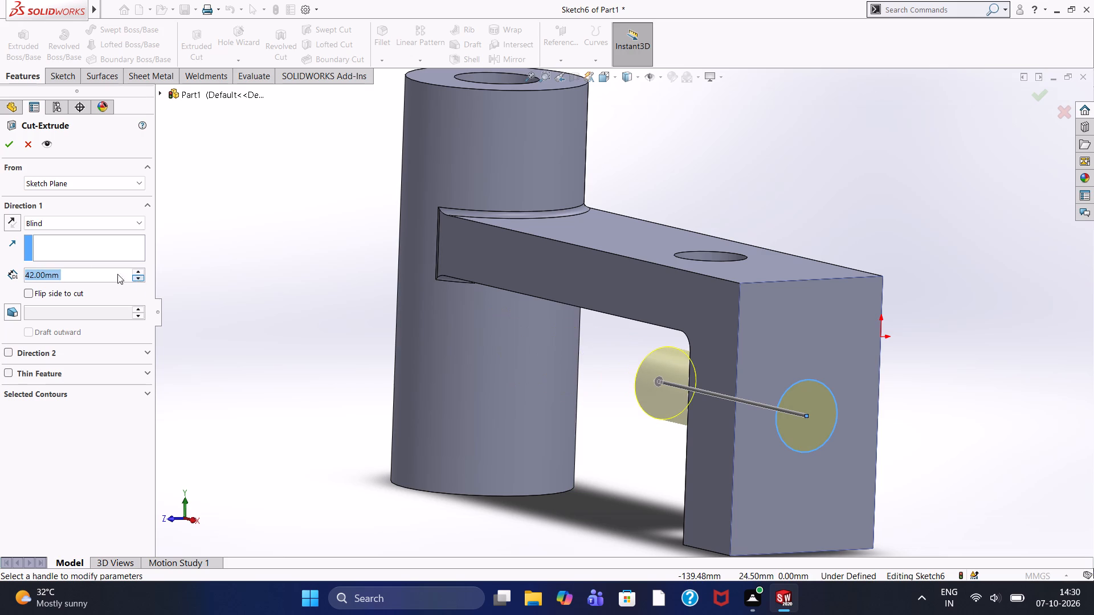
pyautogui.click(5, 141)
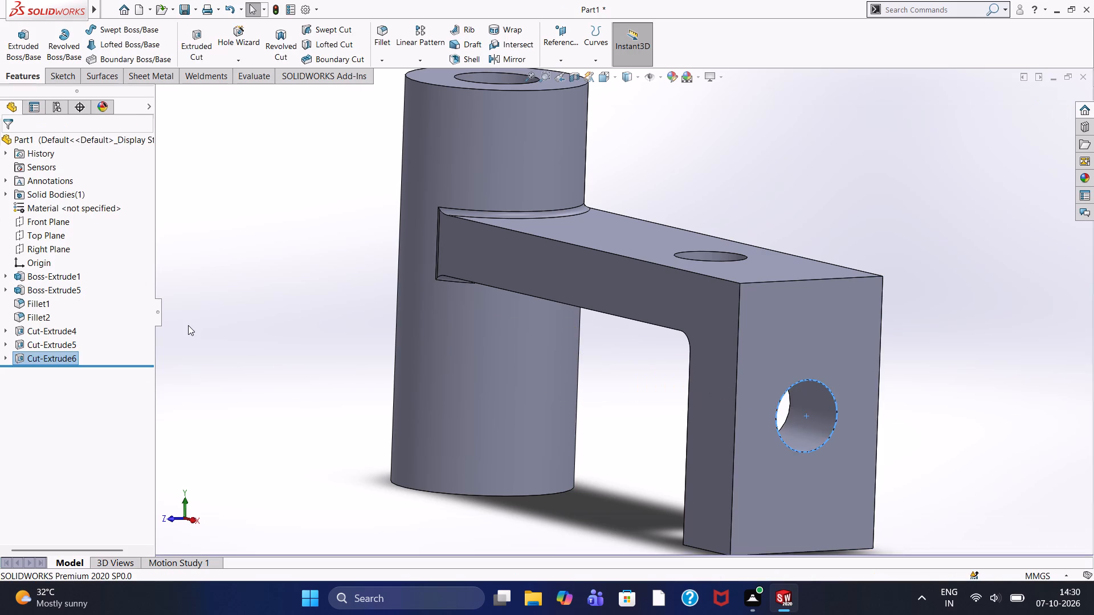
# Examine the bracket at an oblique angle, looking over the arm hole, leg hole, bored boss and filleted junction.
pyautogui.click(188, 325)
pyautogui.moveTo(206, 335); pyautogui.dragTo(241, 358, button='middle')
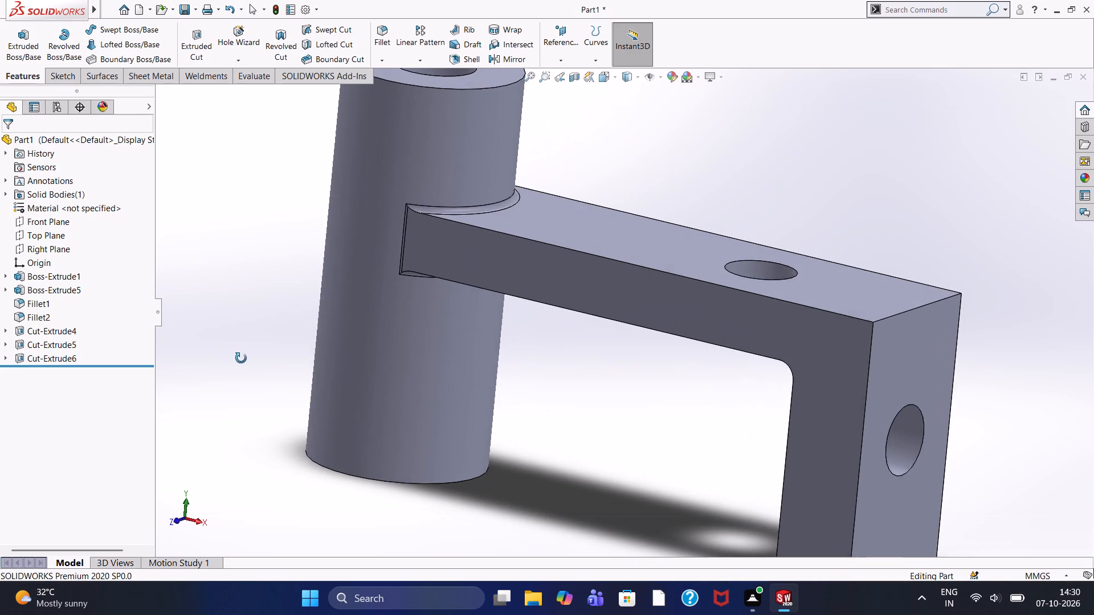
pyautogui.moveTo(241, 358); pyautogui.dragTo(244, 355, button='middle')
pyautogui.scroll(2, 249, 347)
pyautogui.scroll(-2, 252, 340)
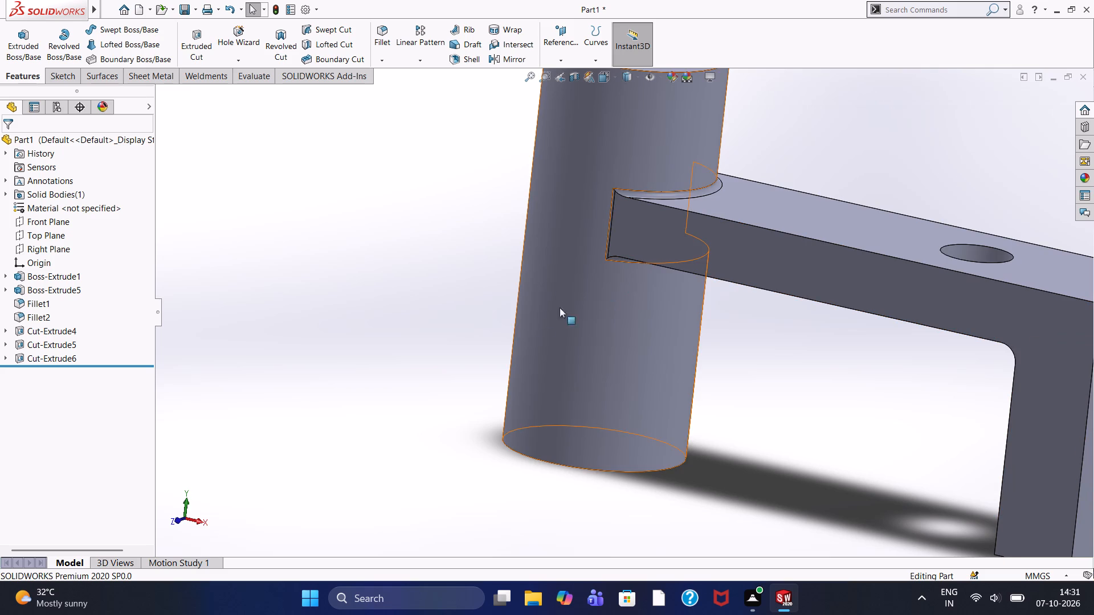
pyautogui.scroll(1, 546, 310)
pyautogui.scroll(-1, 717, 316)
pyautogui.scroll(2, 716, 319)
pyautogui.scroll(-1, 716, 319)
pyautogui.scroll(1, 716, 319)
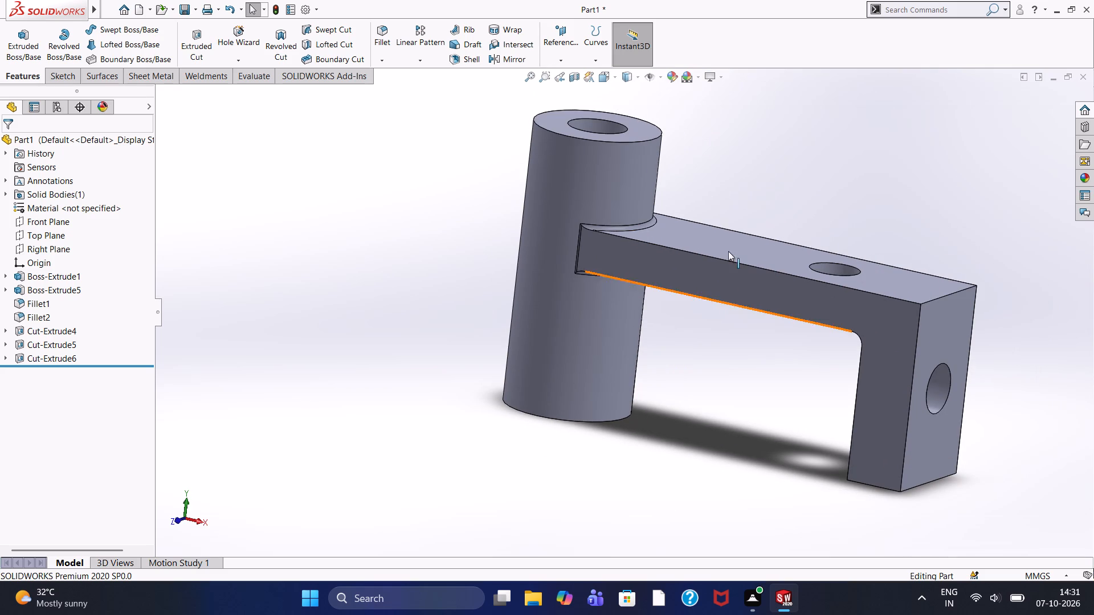
pyautogui.scroll(-1, 213, 88)
pyautogui.scroll(1, 213, 88)
pyautogui.scroll(-2, 213, 88)
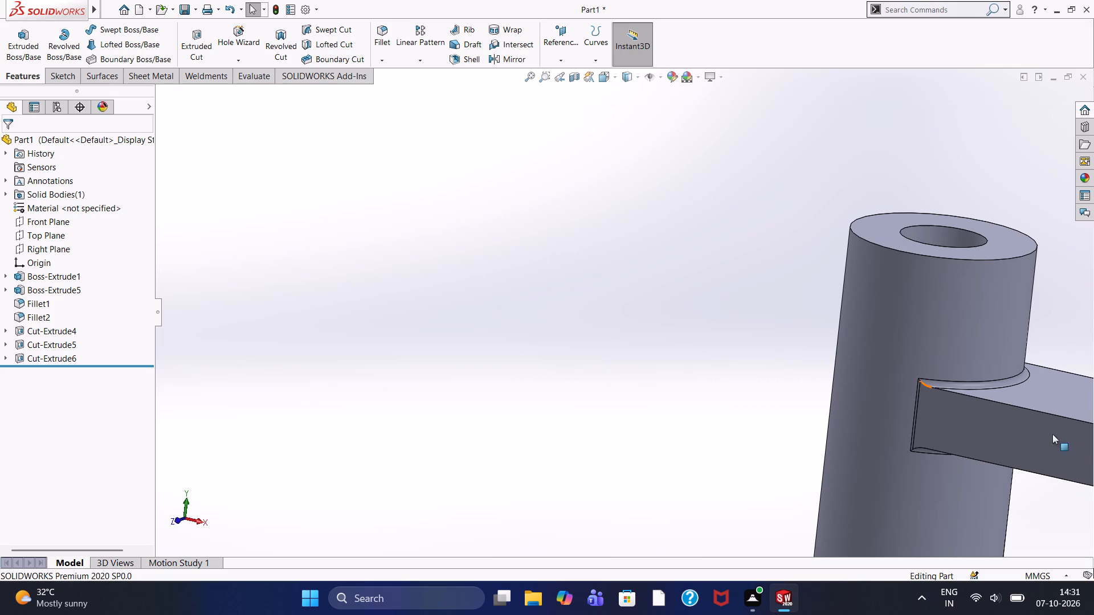
pyautogui.scroll(7, 985, 371)
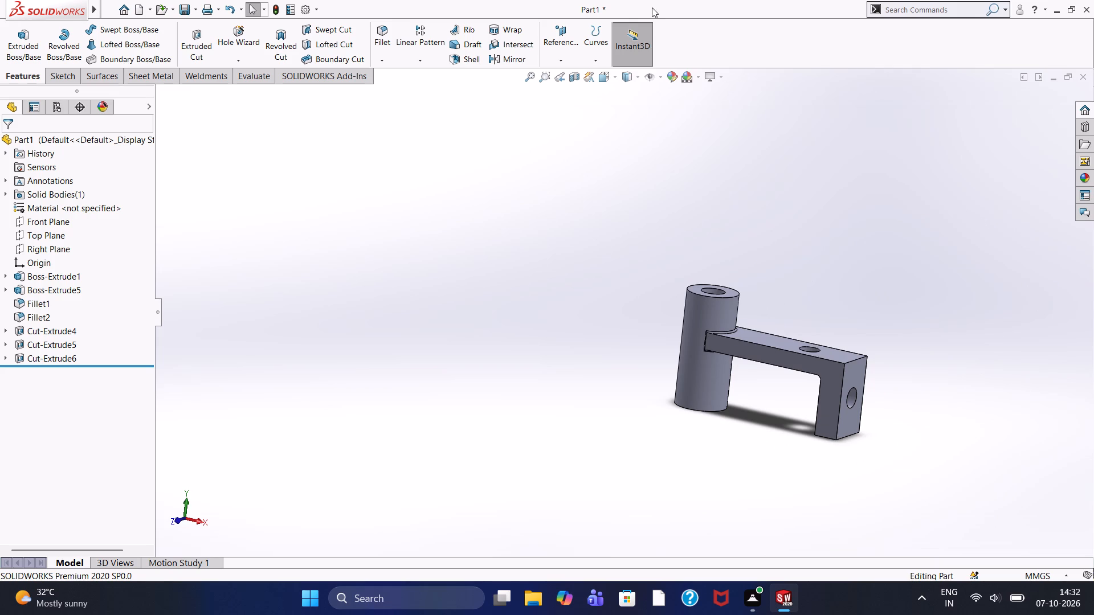
# Open the part's appearance for editing and browse the Painted (Car, Sprayed, Powder Coat) and Rubber appearance libraries.
pyautogui.click(673, 76)
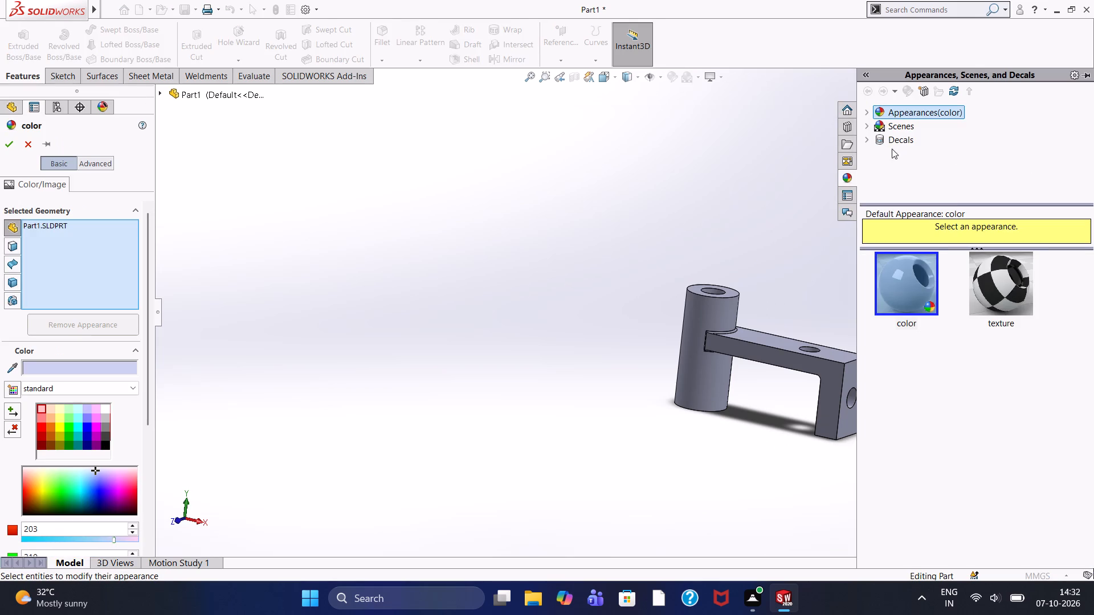
pyautogui.click(866, 113)
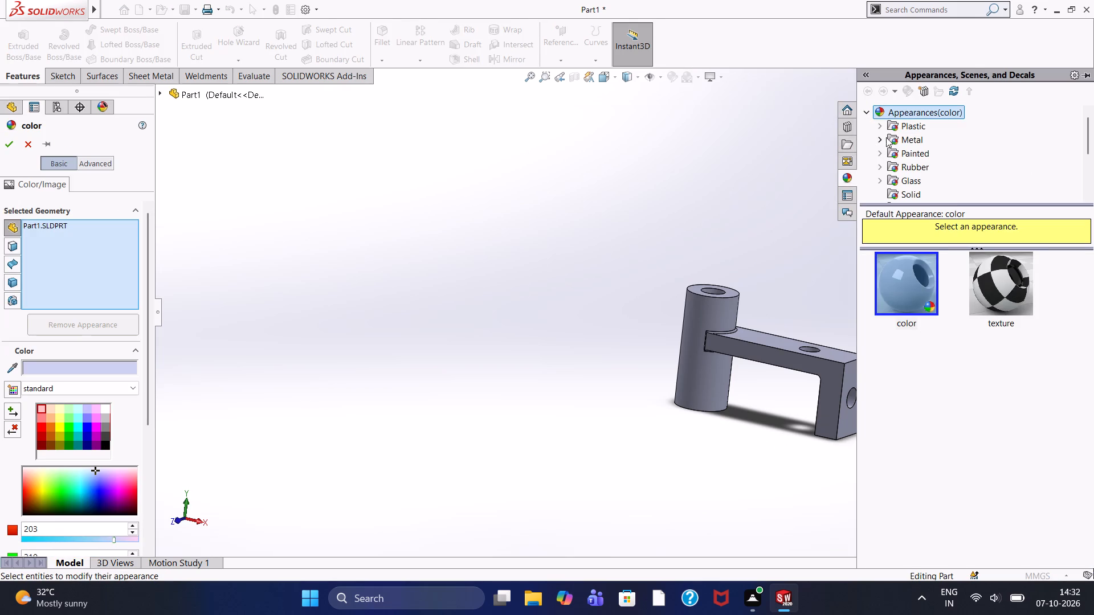
pyautogui.click(883, 153)
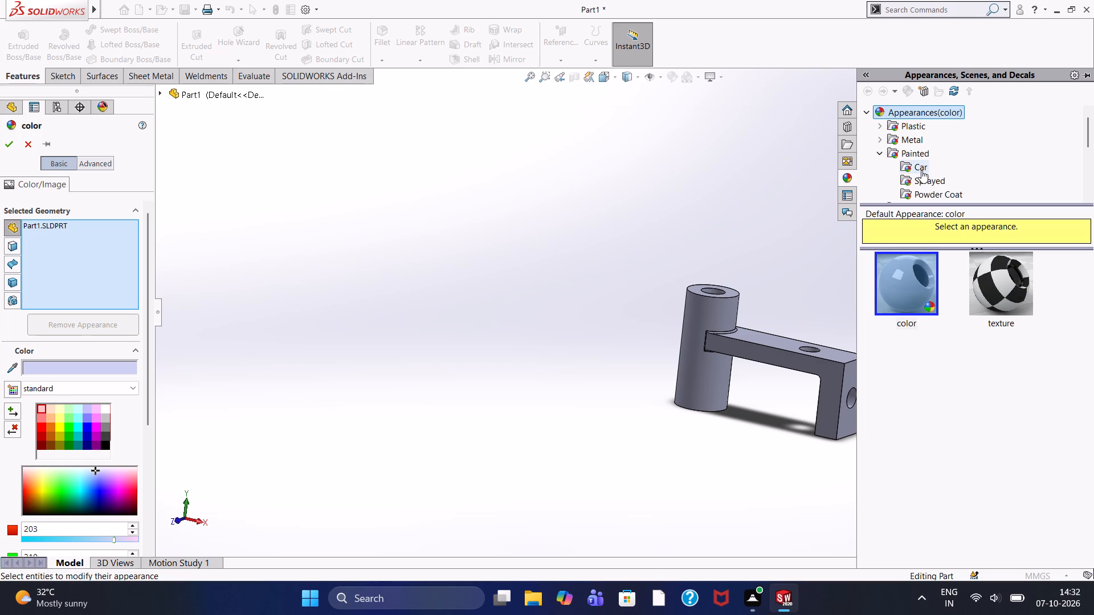
pyautogui.click(921, 170)
pyautogui.scroll(-7, 955, 325)
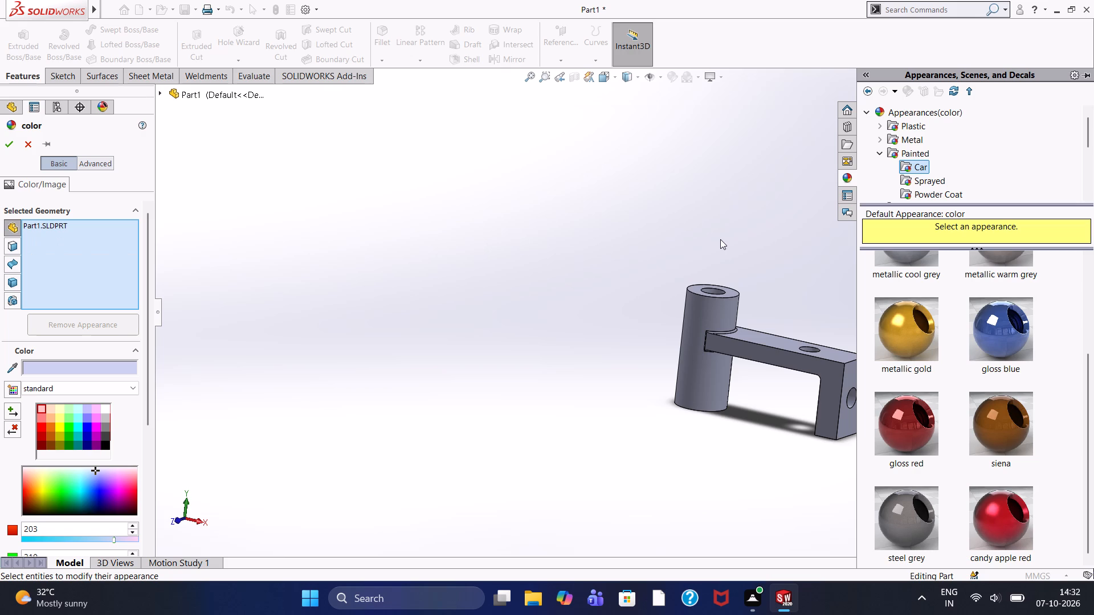
pyautogui.click(912, 184)
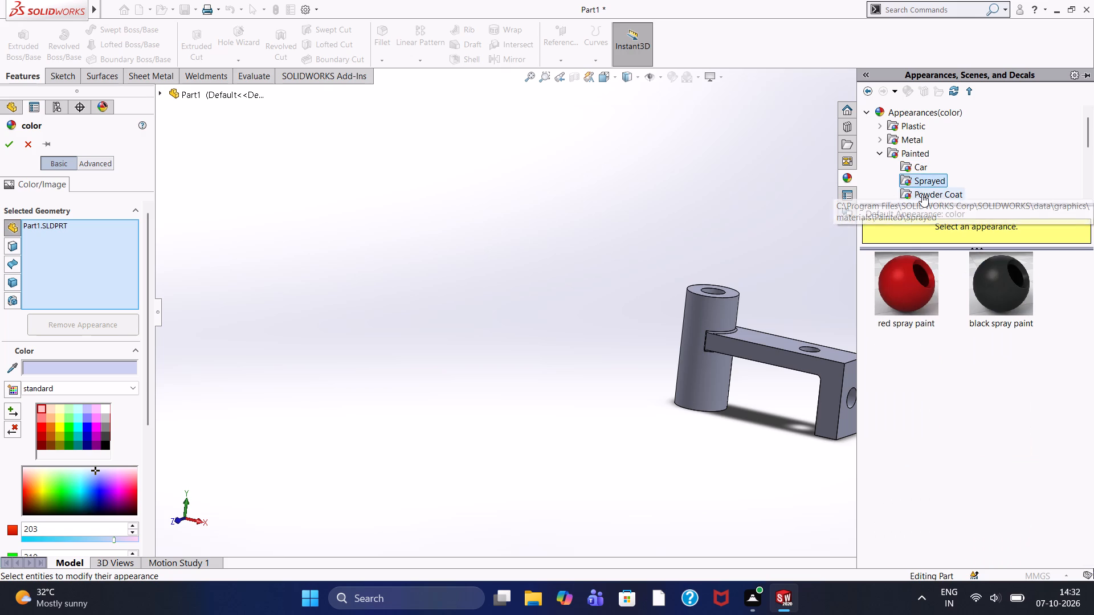
pyautogui.click(922, 194)
pyautogui.scroll(-6, 924, 215)
pyautogui.scroll(-2, 911, 170)
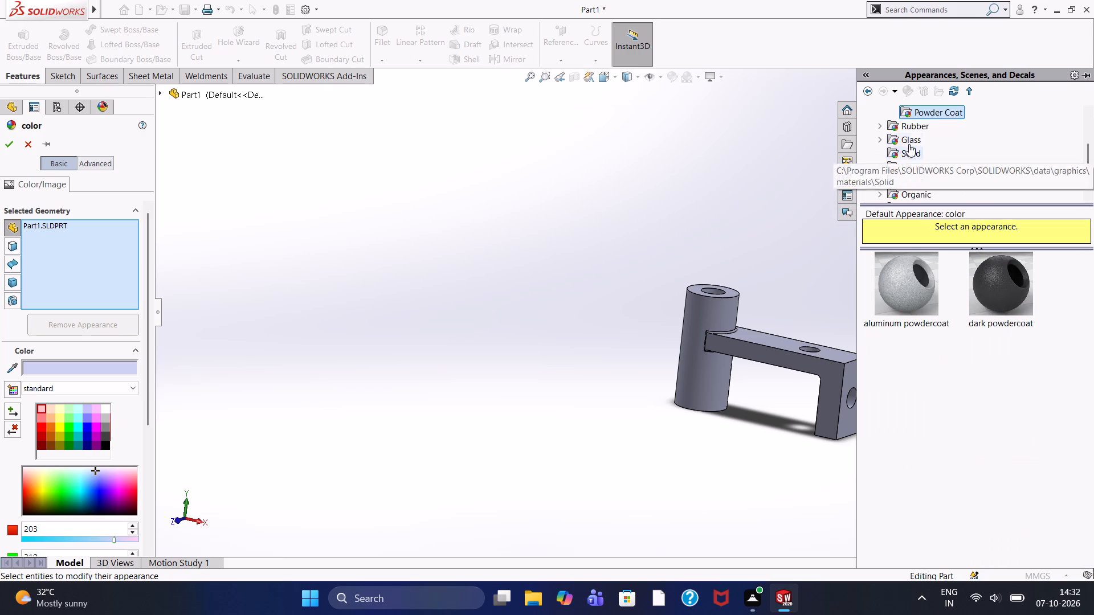
pyautogui.scroll(1, 904, 121)
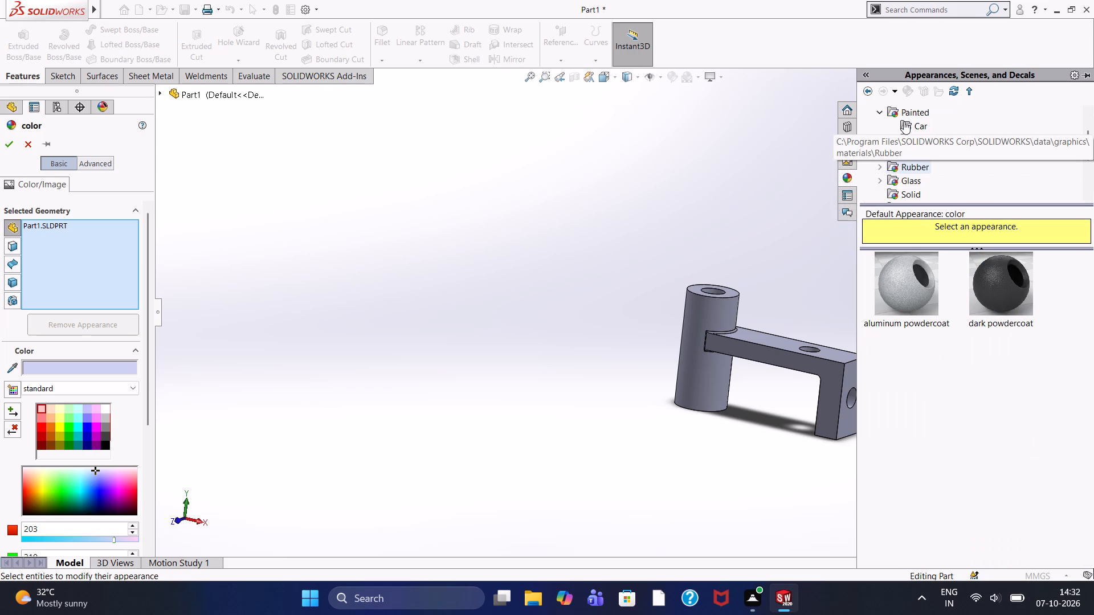
pyautogui.click(880, 114)
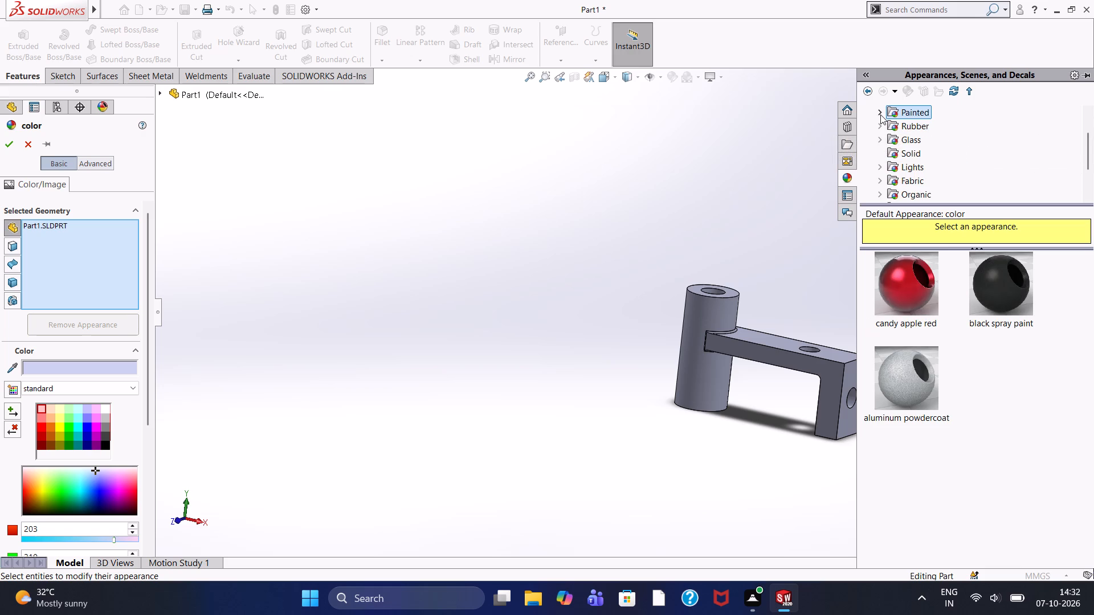
pyautogui.click(882, 130)
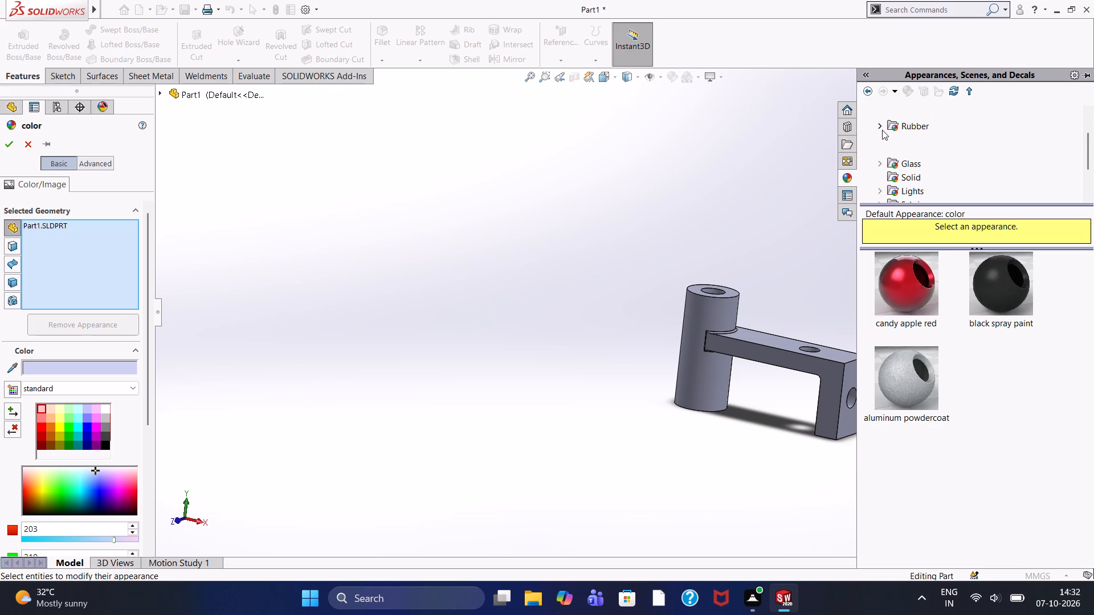
pyautogui.click(913, 142)
pyautogui.click(902, 161)
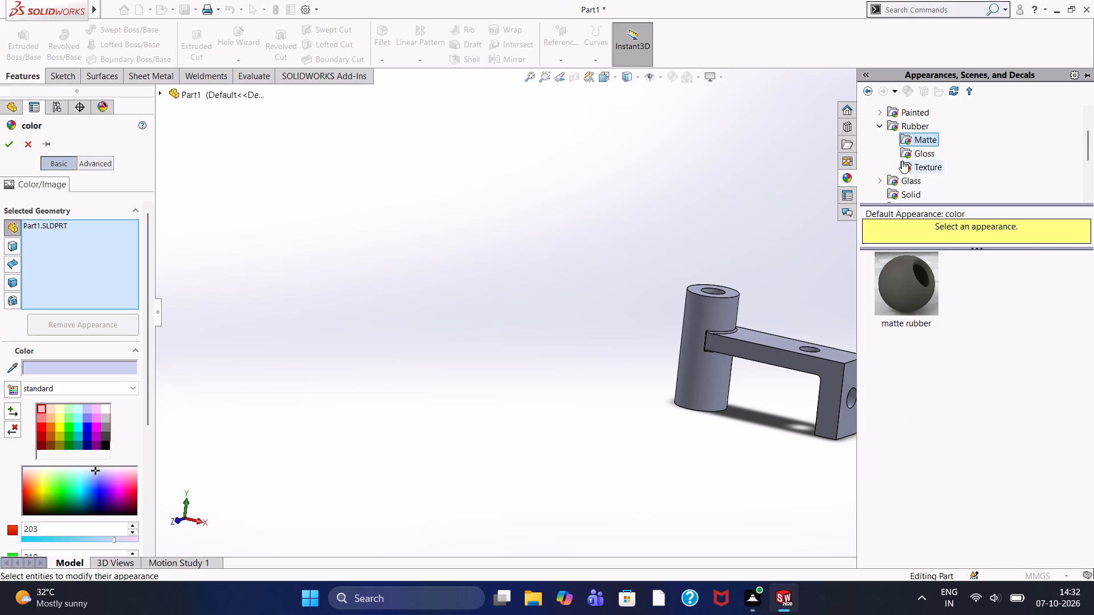
pyautogui.click(906, 153)
pyautogui.click(894, 124)
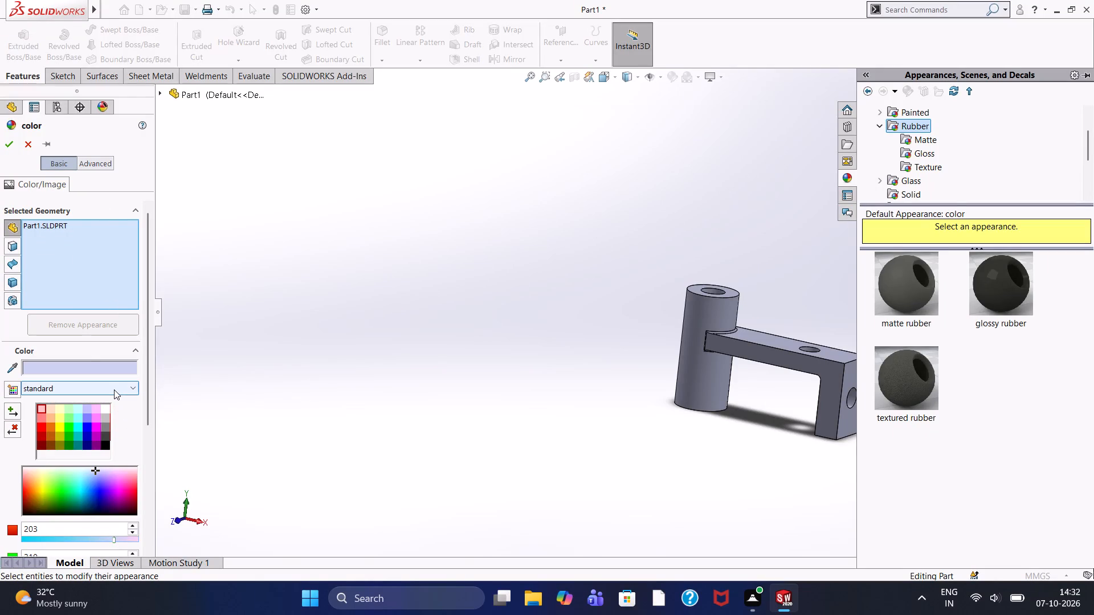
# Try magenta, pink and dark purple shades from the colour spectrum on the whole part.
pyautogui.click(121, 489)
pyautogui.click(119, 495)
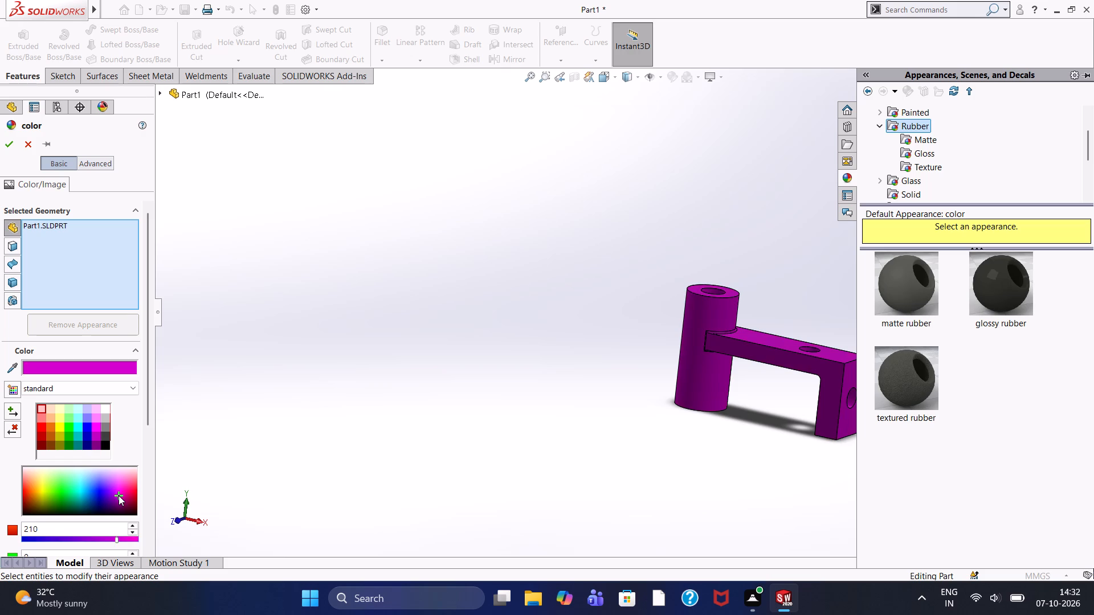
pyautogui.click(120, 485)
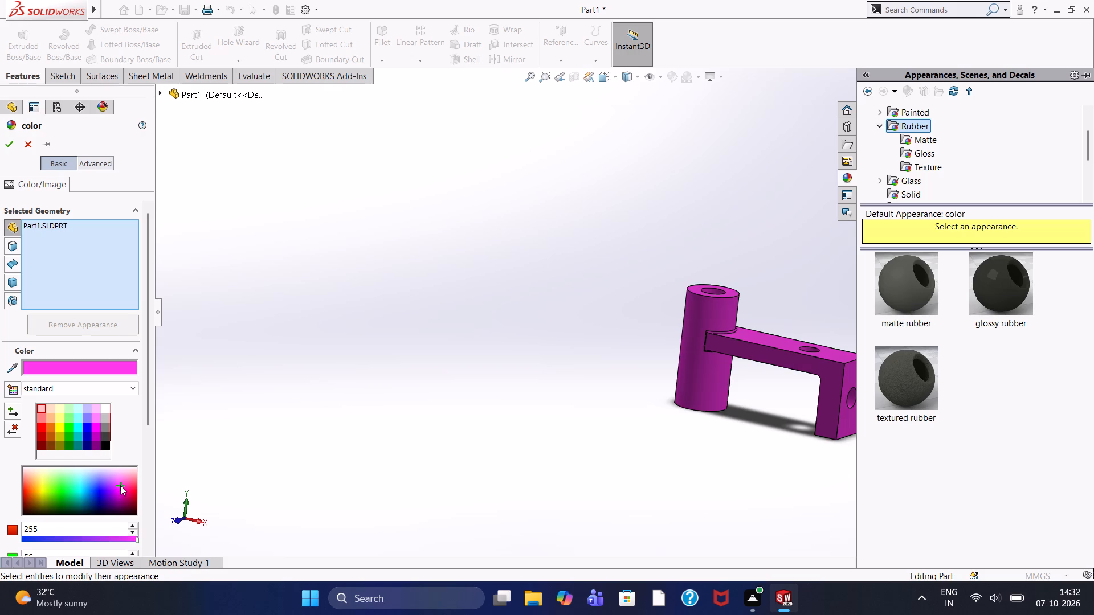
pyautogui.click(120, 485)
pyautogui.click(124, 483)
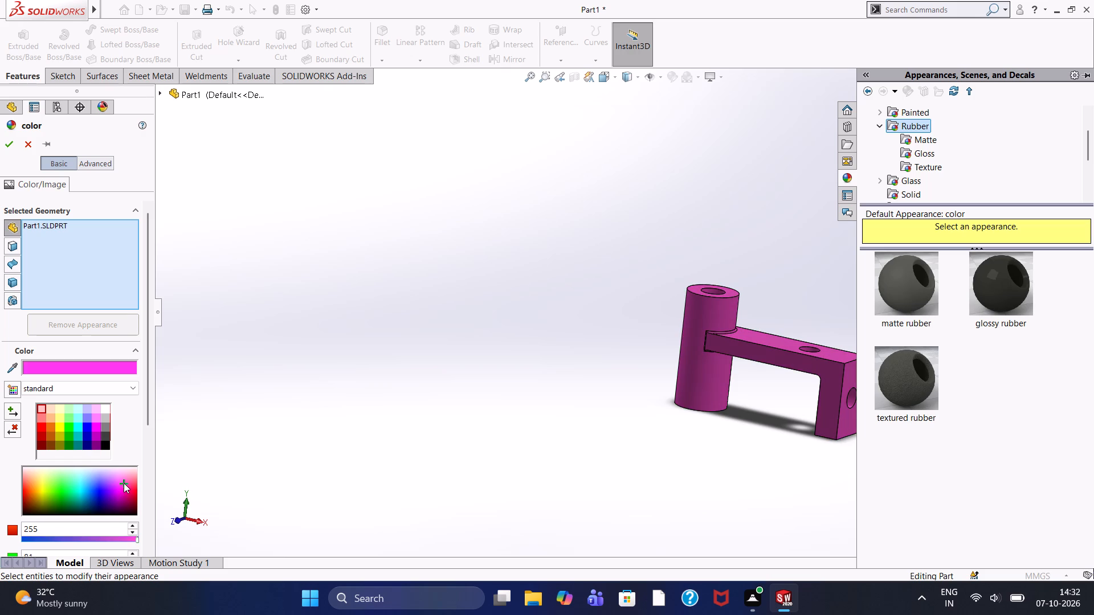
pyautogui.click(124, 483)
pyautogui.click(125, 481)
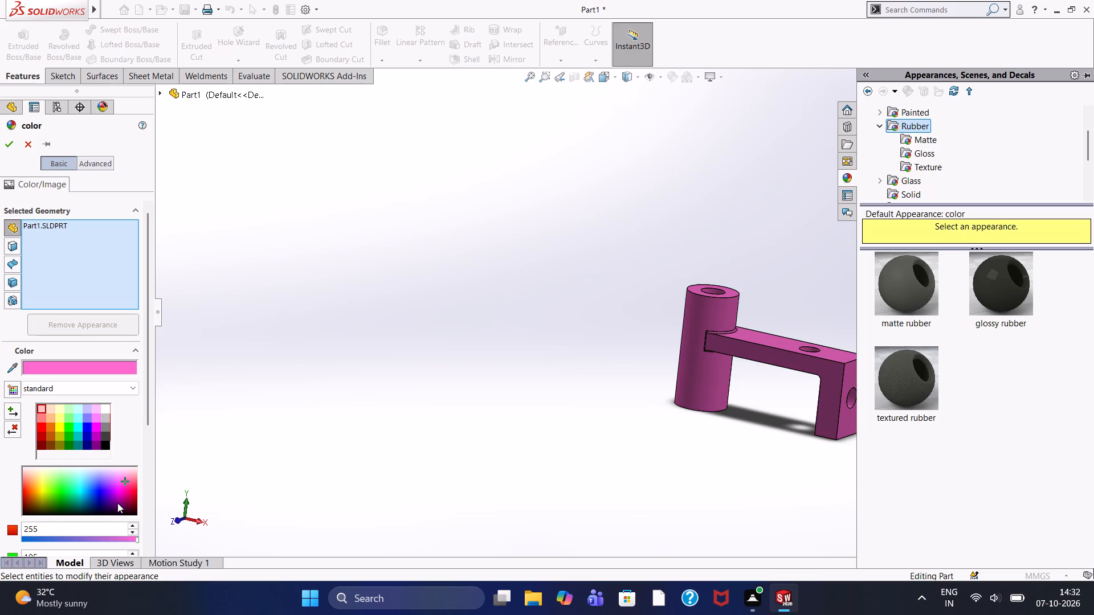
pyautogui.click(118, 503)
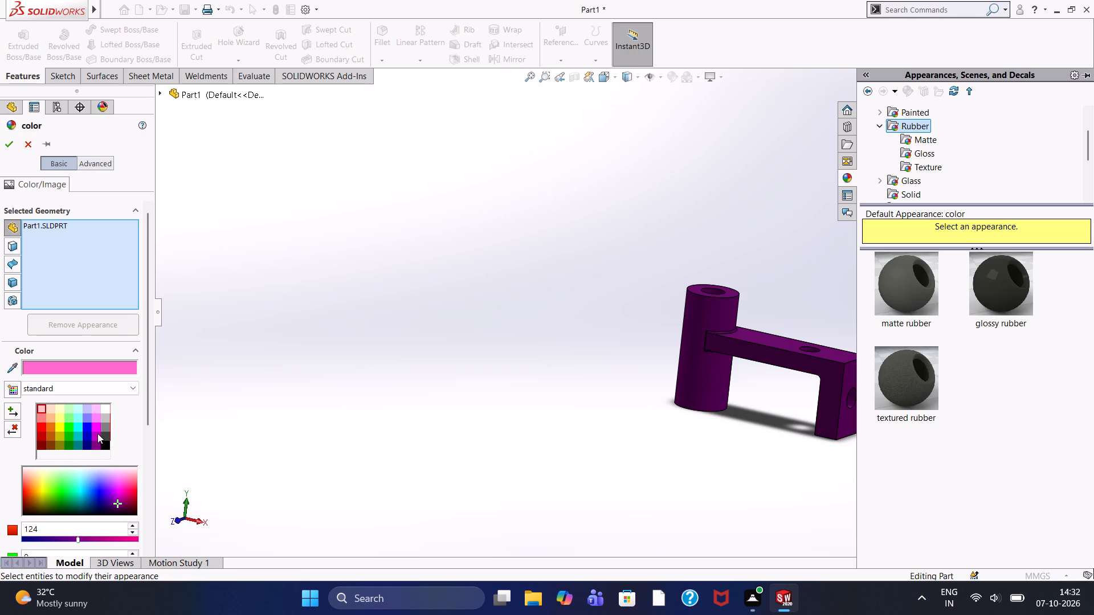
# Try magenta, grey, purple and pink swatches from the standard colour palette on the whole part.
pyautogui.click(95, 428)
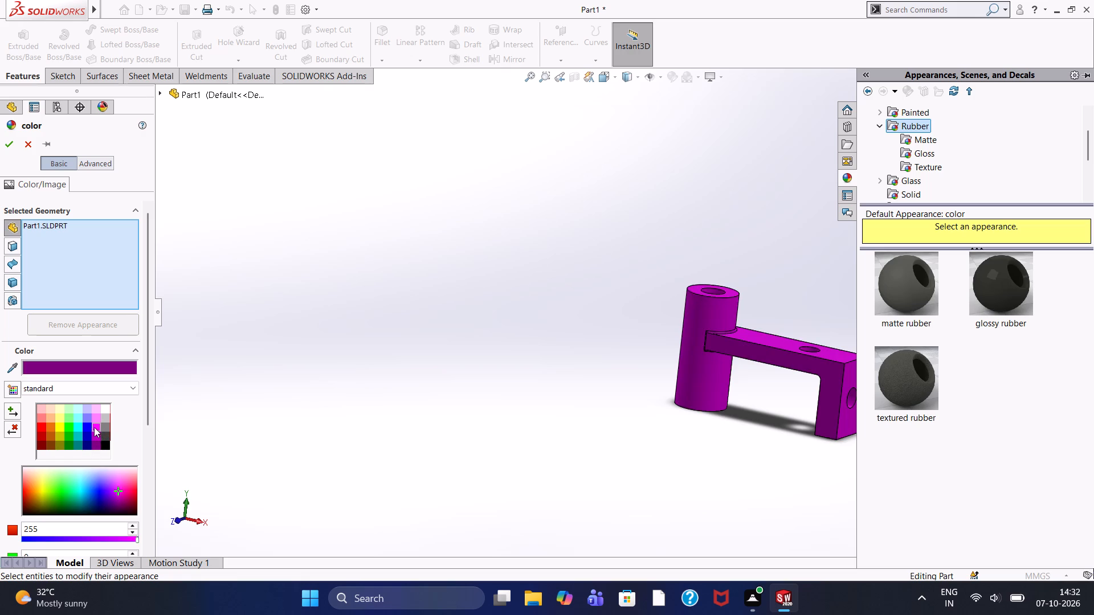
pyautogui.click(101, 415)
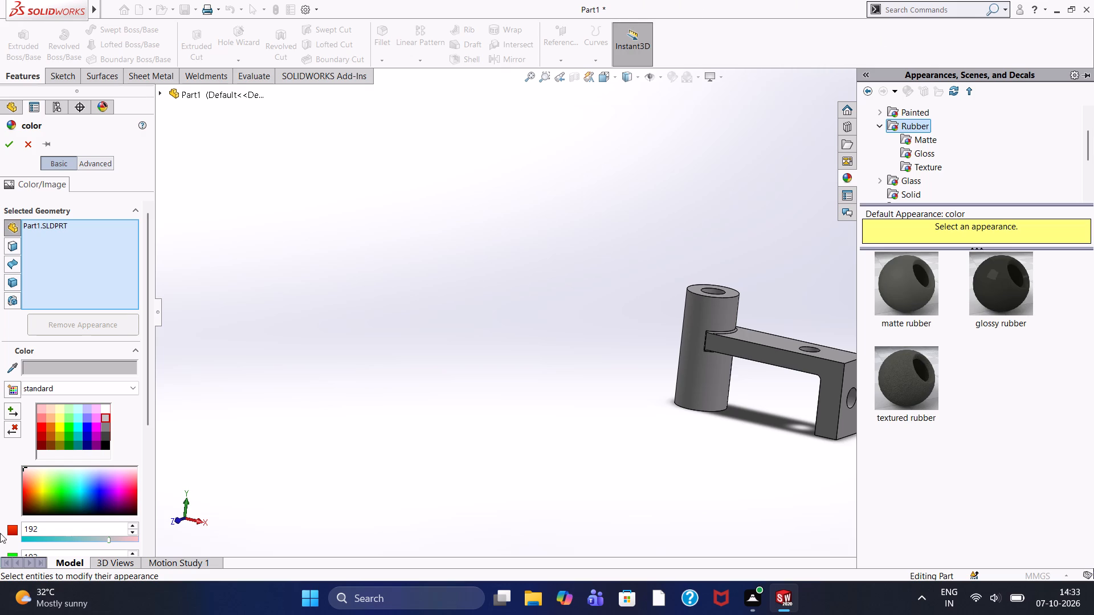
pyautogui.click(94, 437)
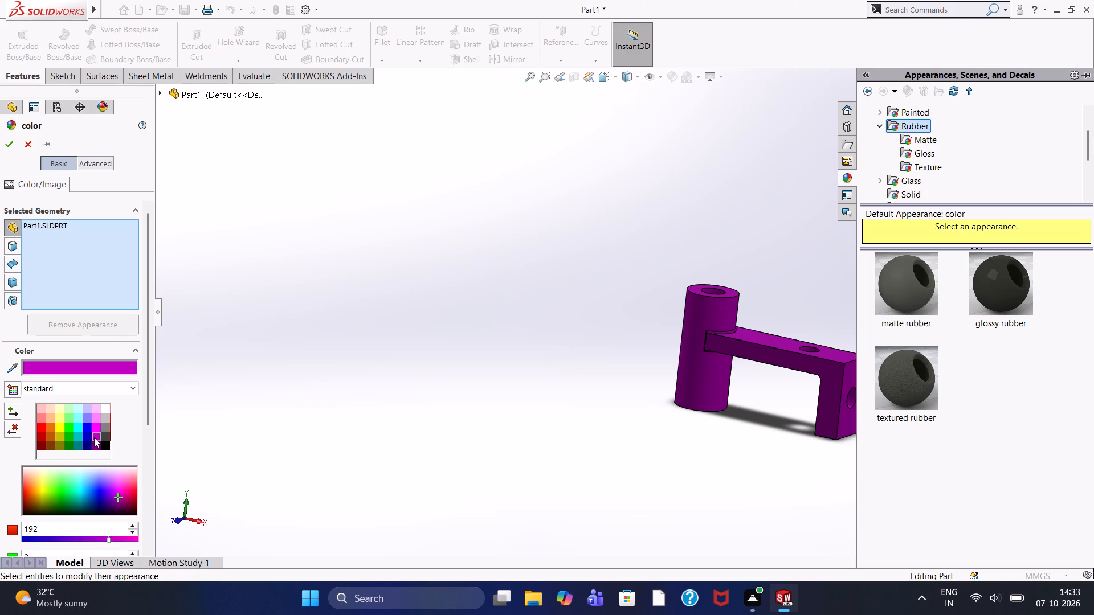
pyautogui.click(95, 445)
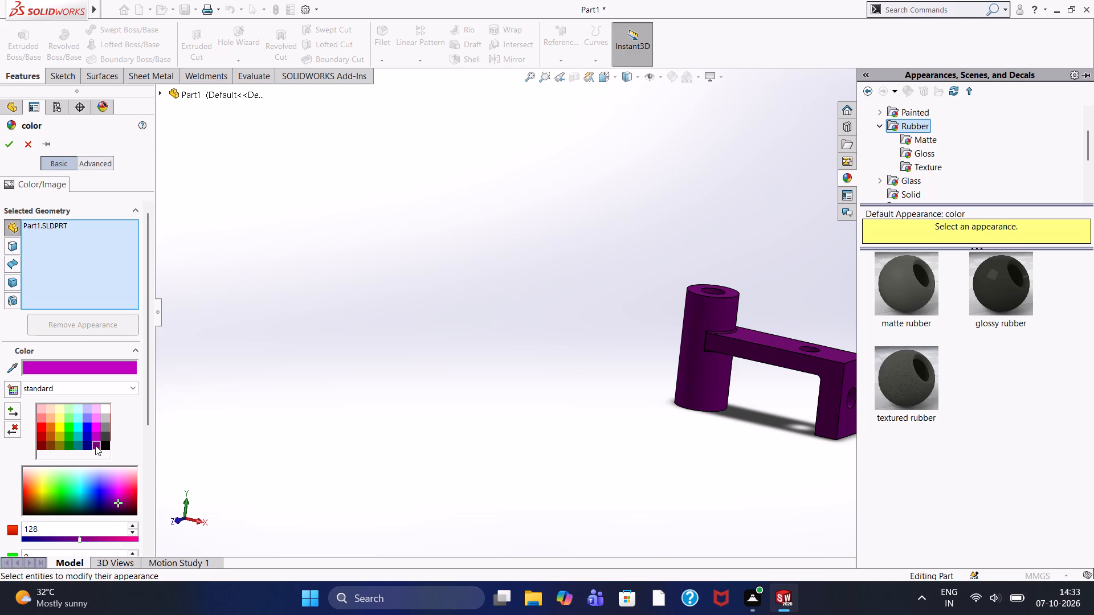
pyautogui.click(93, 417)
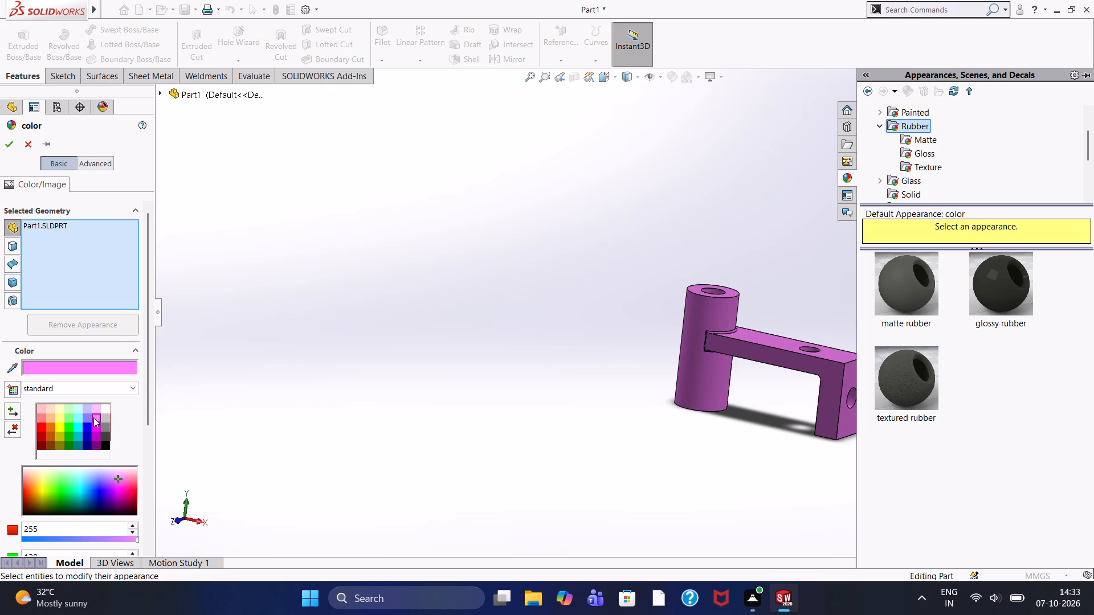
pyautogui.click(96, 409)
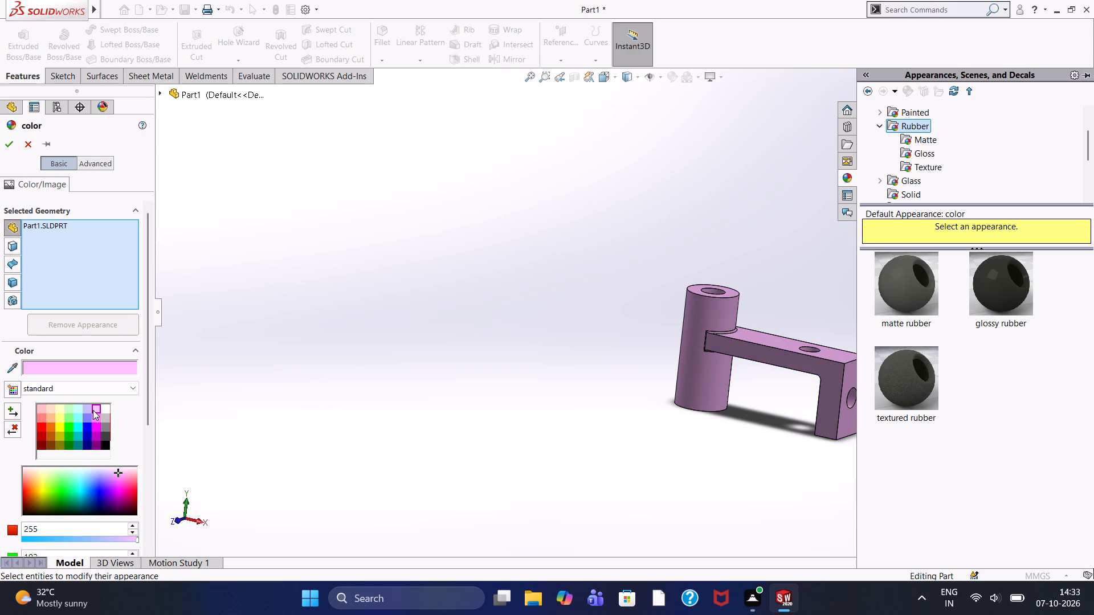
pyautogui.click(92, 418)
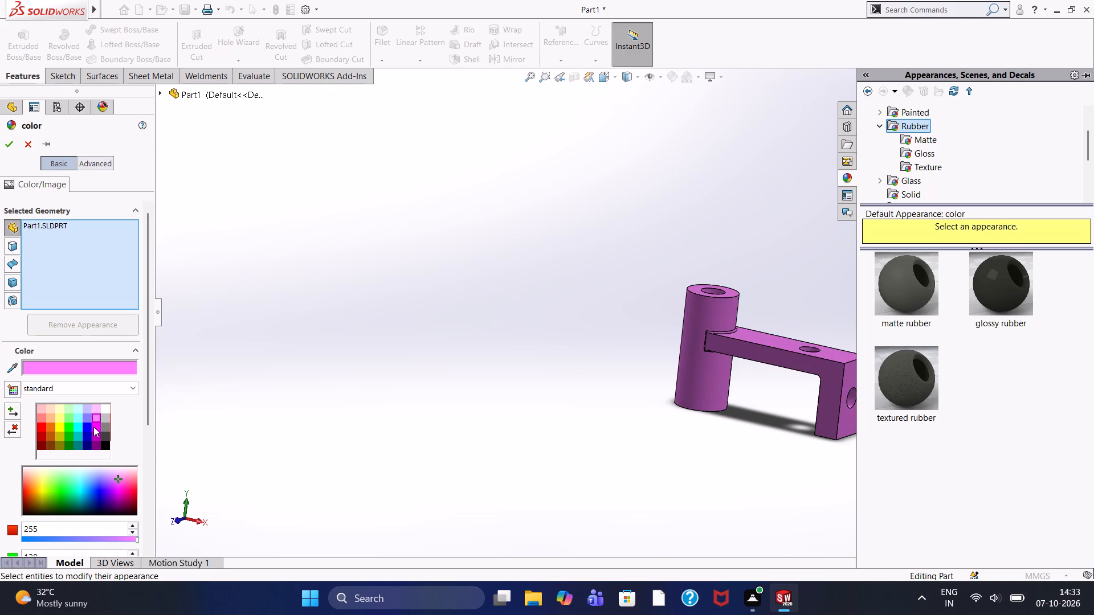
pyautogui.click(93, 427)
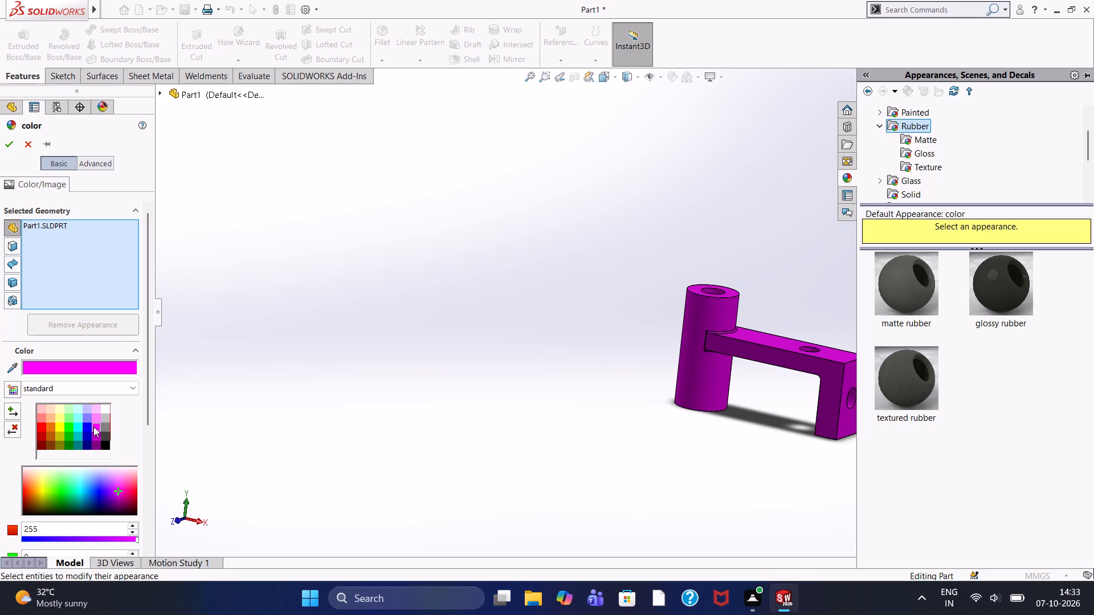
# Colour the whole part with the standard palette's medium-dark magenta swatch, raise its red value to 255, and apply the appearance.
pyautogui.click(92, 436)
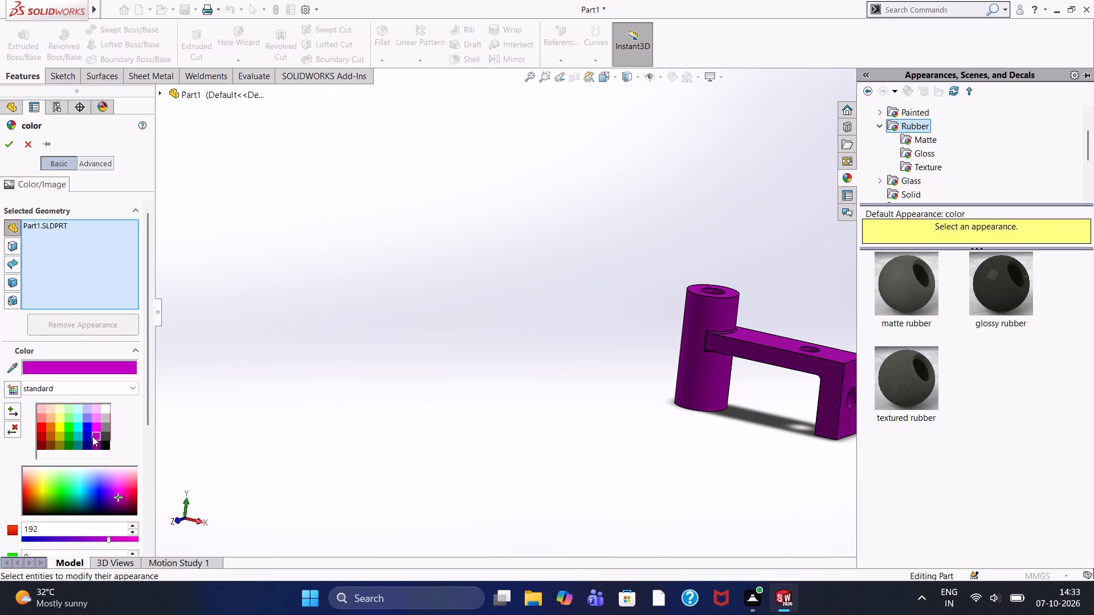
pyautogui.moveTo(108, 538); pyautogui.dragTo(113, 538)
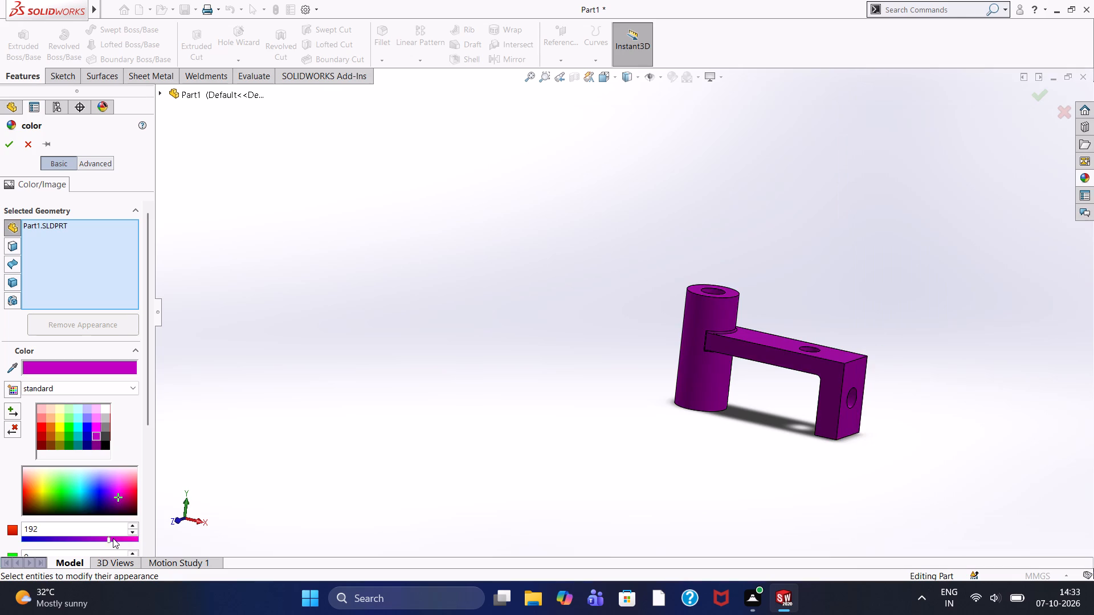
pyautogui.moveTo(113, 538); pyautogui.dragTo(123, 538)
pyautogui.moveTo(123, 538); pyautogui.dragTo(129, 536)
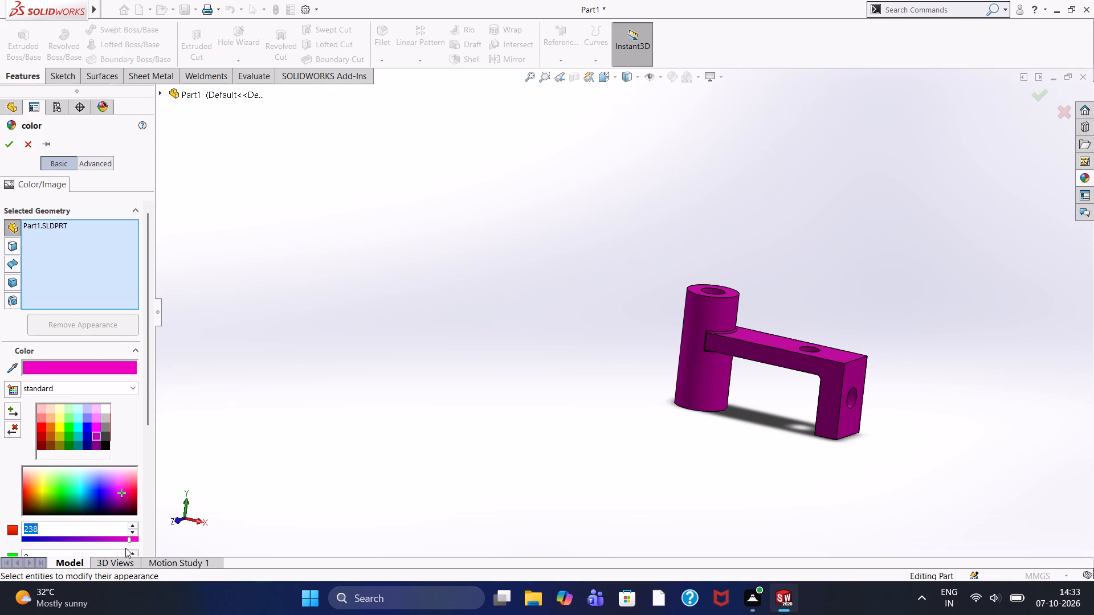
pyautogui.moveTo(128, 539); pyautogui.dragTo(134, 539)
pyautogui.moveTo(134, 539); pyautogui.dragTo(140, 539)
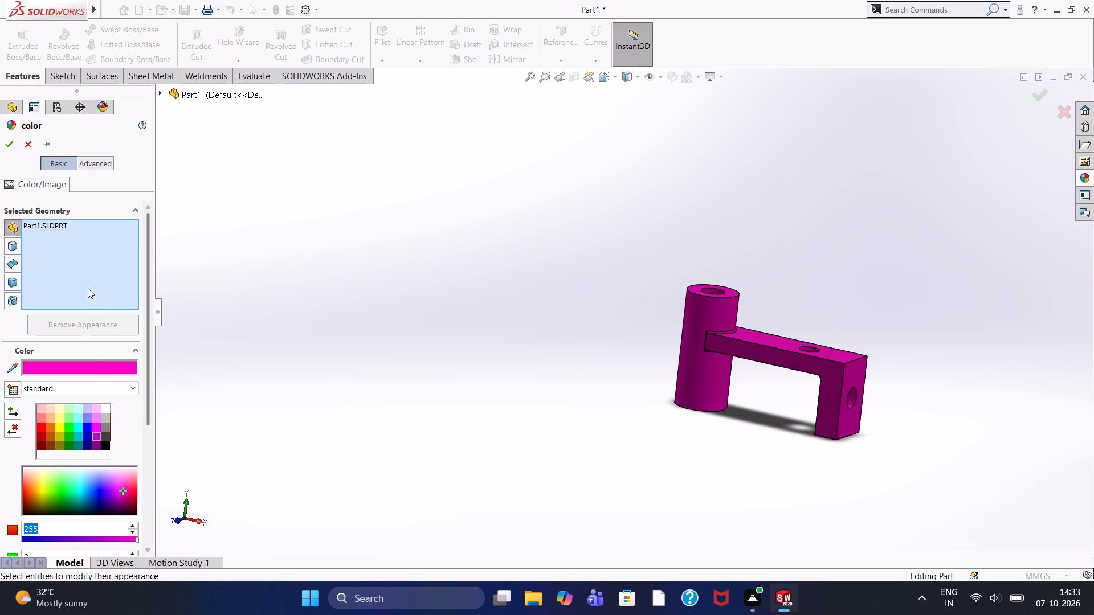
pyautogui.click(10, 150)
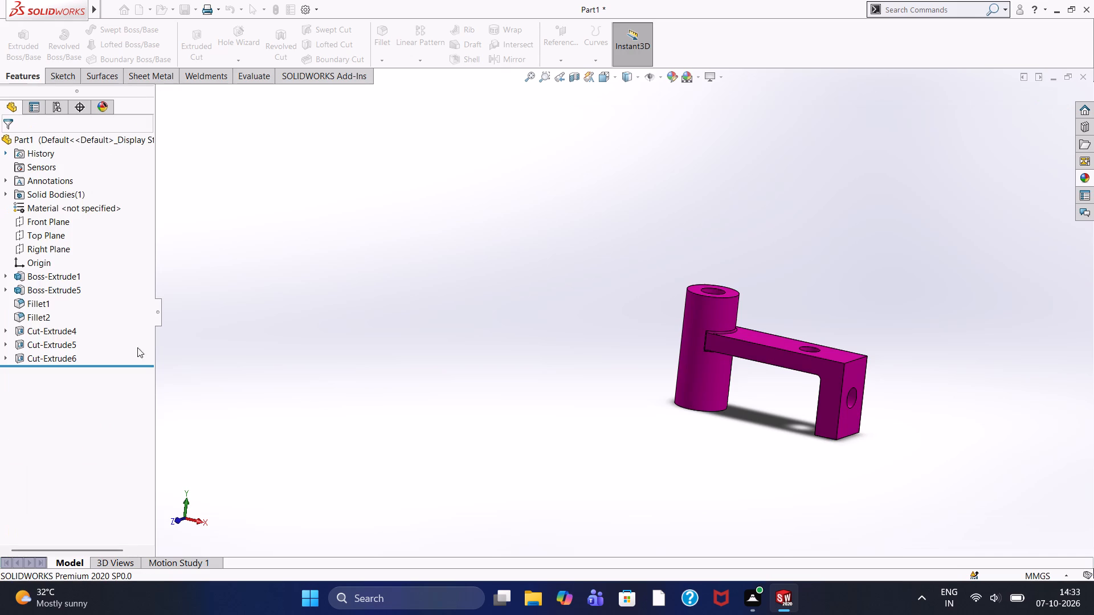
# View the whole recoloured bracket in the isometric orientation.
pyautogui.click(516, 404)
pyautogui.moveTo(541, 409); pyautogui.dragTo(523, 403, button='middle')
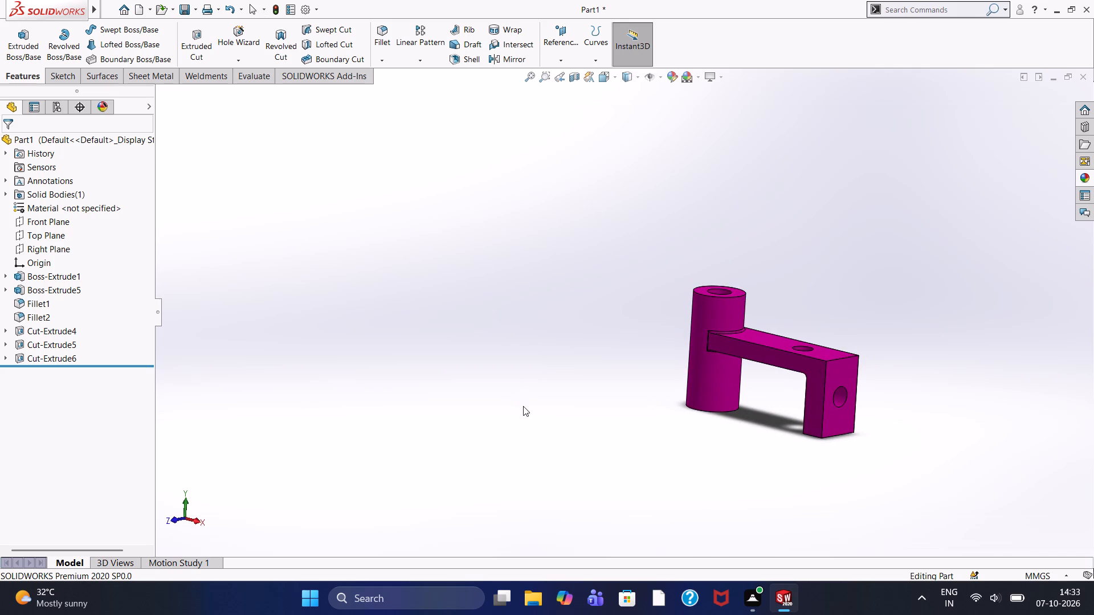
pyautogui.hotkey('ctrl', '7')
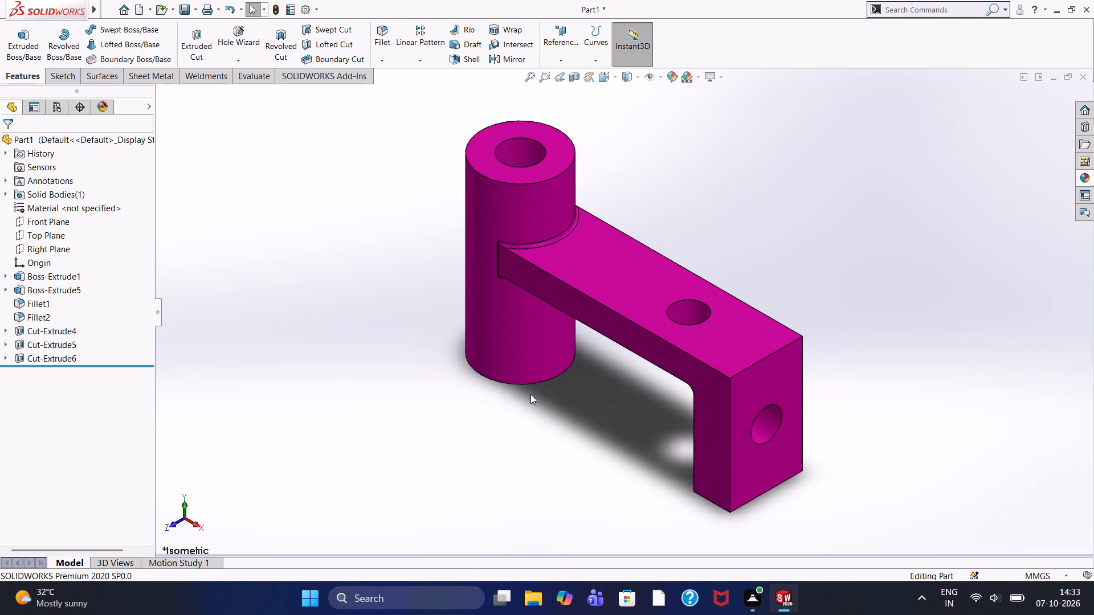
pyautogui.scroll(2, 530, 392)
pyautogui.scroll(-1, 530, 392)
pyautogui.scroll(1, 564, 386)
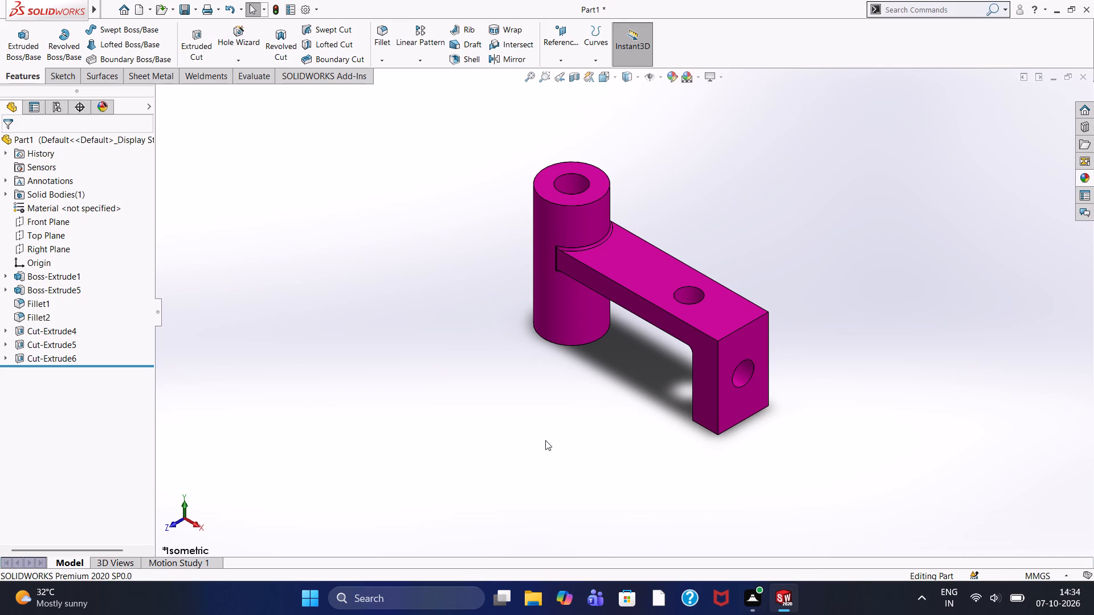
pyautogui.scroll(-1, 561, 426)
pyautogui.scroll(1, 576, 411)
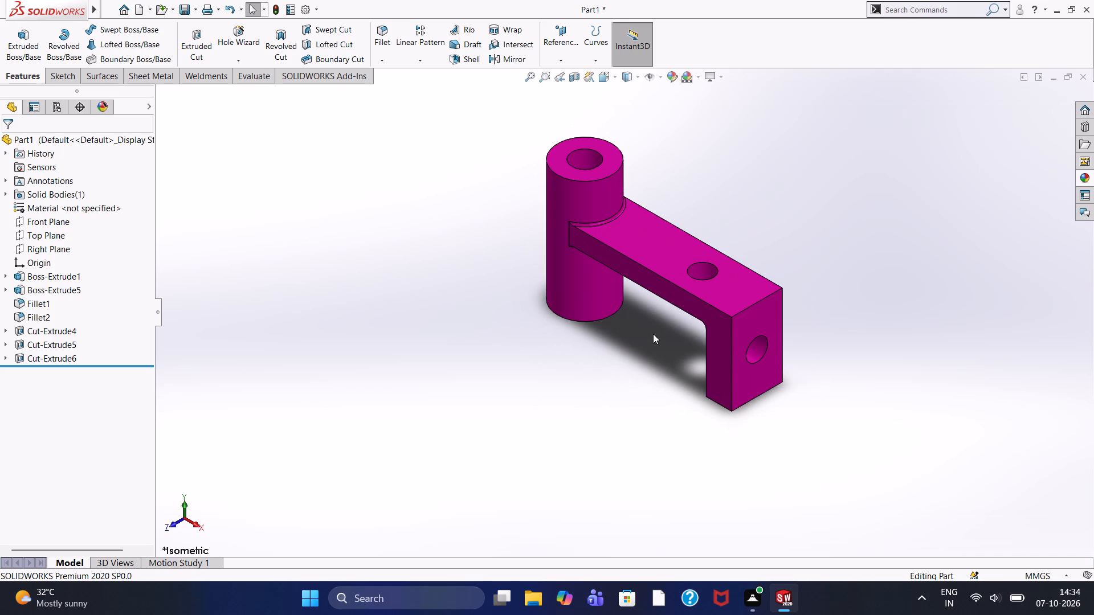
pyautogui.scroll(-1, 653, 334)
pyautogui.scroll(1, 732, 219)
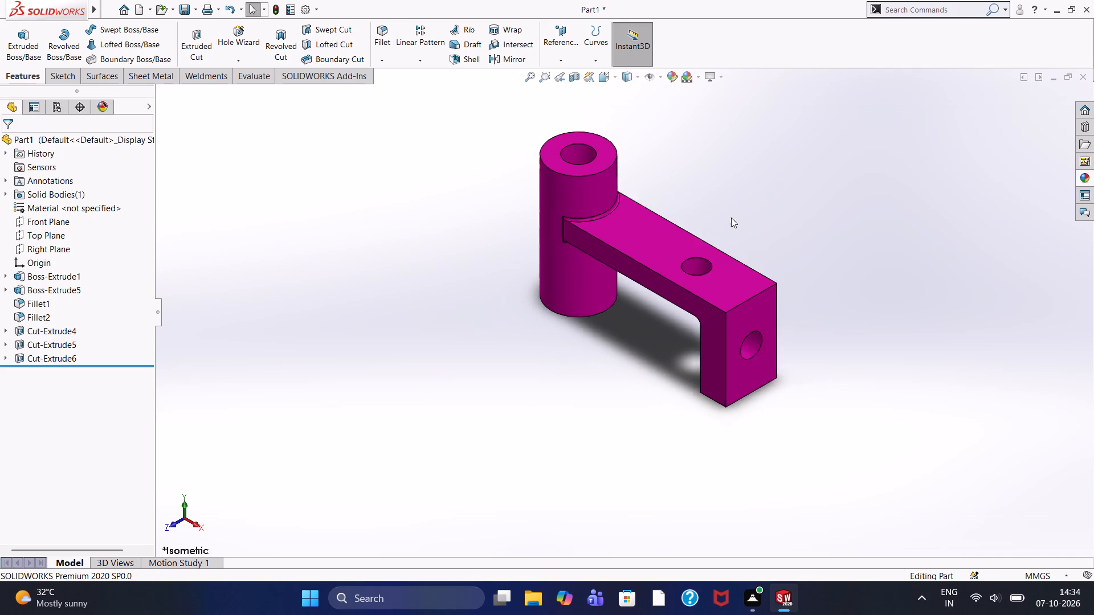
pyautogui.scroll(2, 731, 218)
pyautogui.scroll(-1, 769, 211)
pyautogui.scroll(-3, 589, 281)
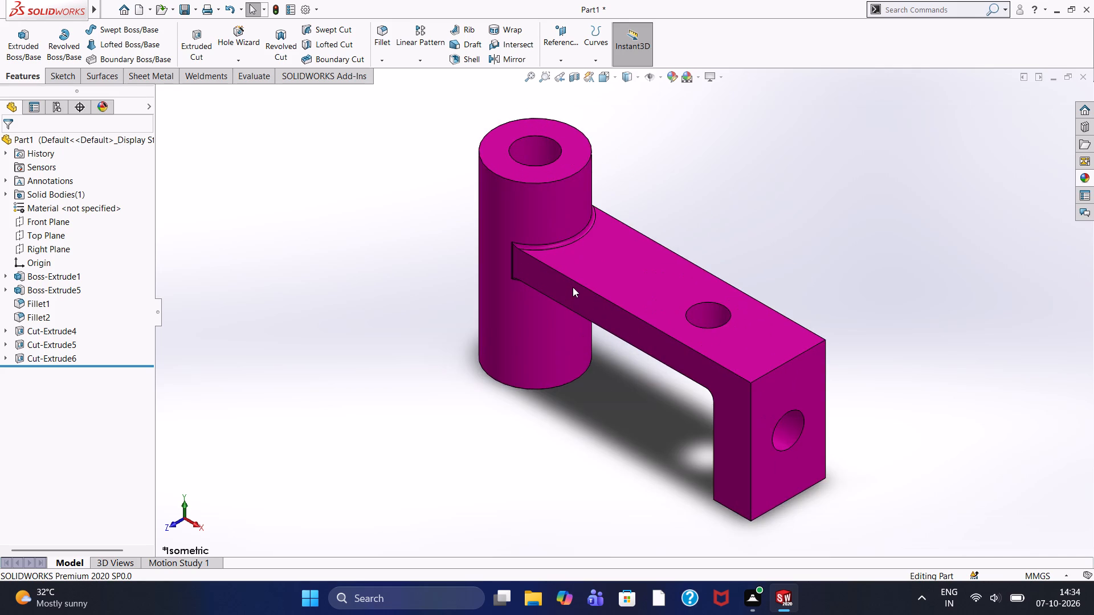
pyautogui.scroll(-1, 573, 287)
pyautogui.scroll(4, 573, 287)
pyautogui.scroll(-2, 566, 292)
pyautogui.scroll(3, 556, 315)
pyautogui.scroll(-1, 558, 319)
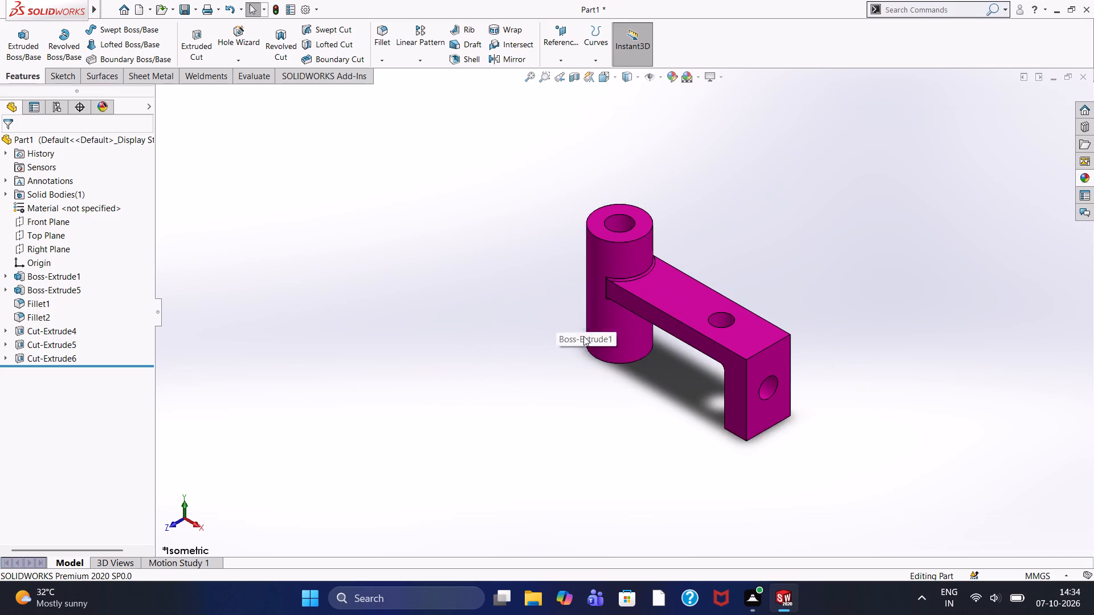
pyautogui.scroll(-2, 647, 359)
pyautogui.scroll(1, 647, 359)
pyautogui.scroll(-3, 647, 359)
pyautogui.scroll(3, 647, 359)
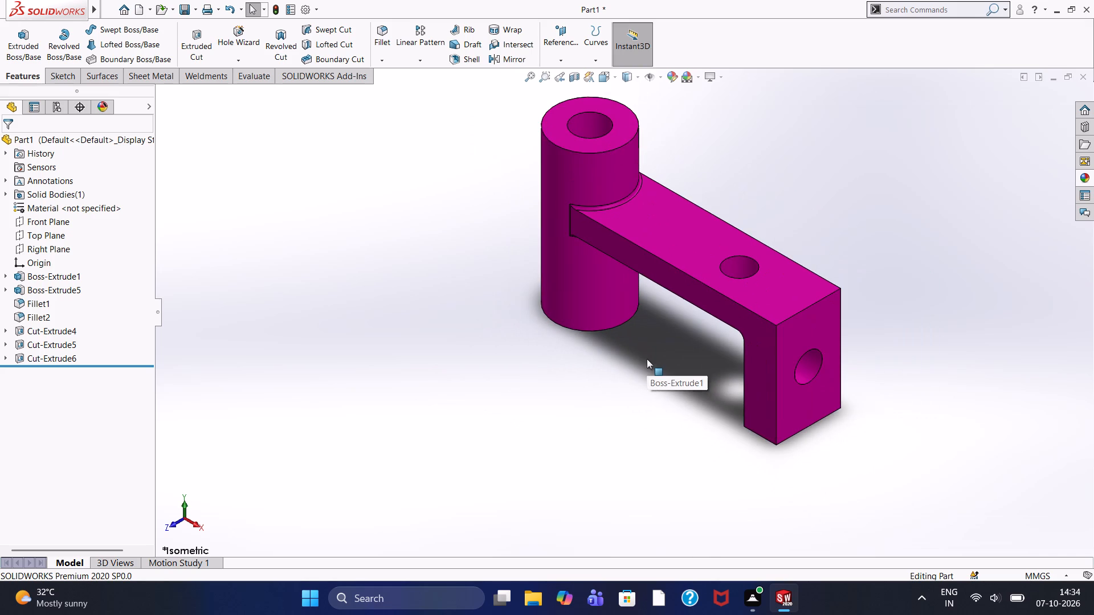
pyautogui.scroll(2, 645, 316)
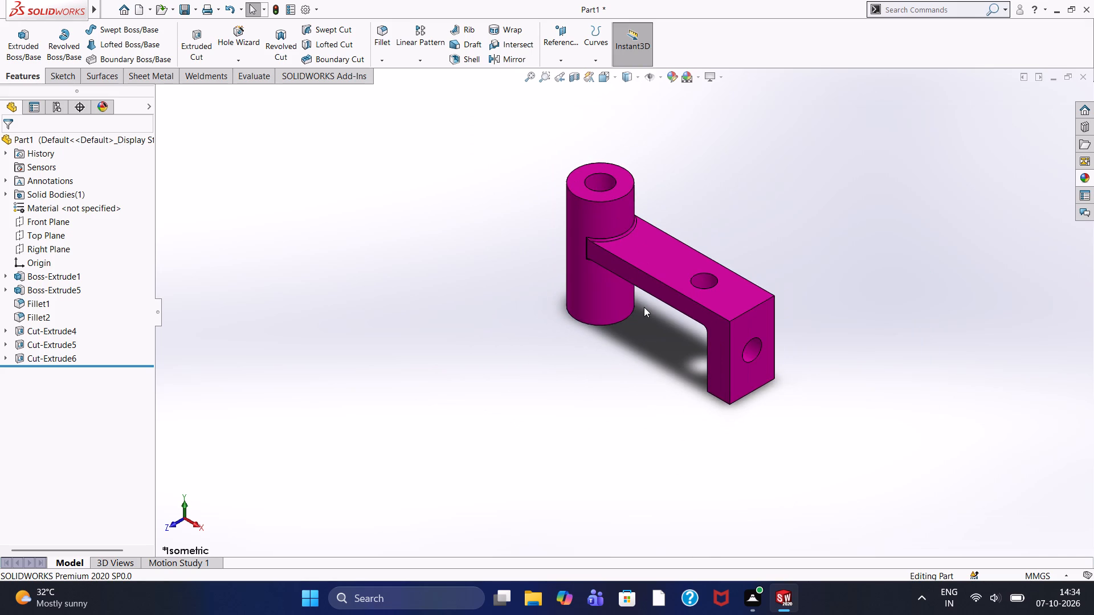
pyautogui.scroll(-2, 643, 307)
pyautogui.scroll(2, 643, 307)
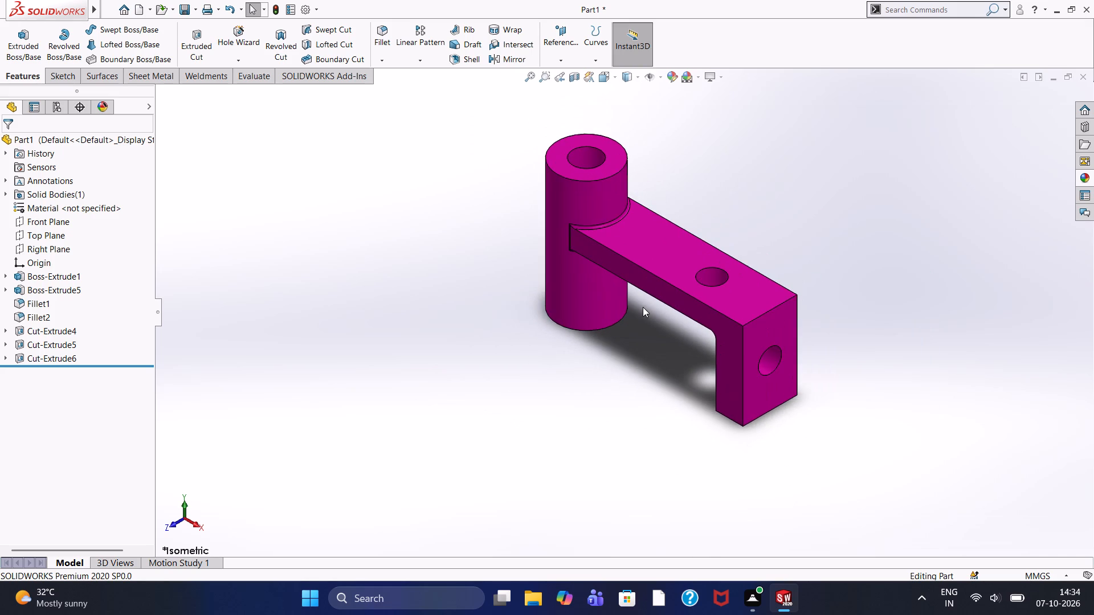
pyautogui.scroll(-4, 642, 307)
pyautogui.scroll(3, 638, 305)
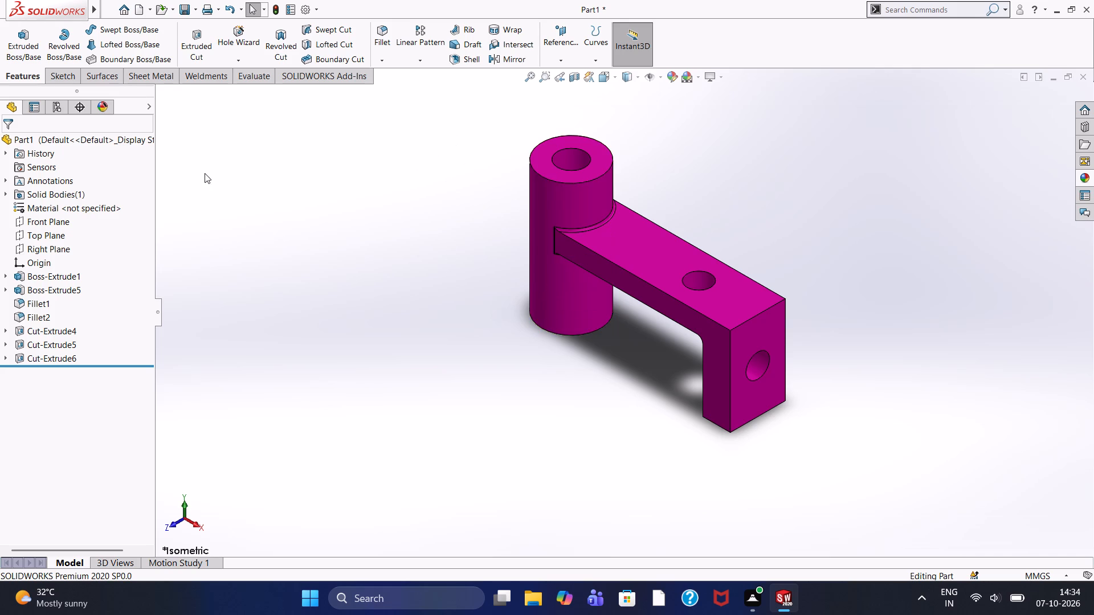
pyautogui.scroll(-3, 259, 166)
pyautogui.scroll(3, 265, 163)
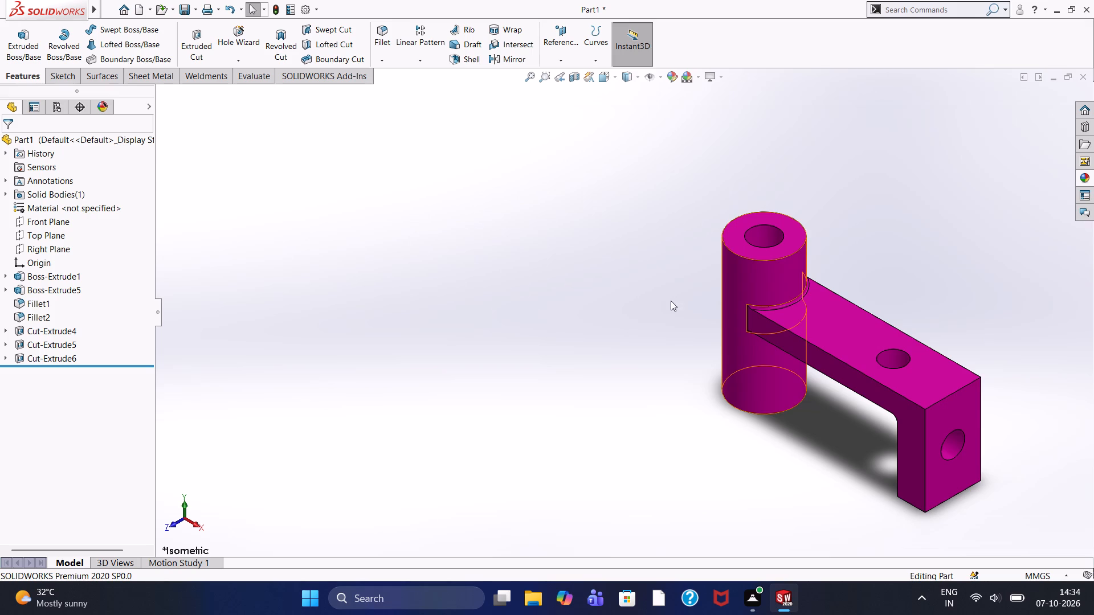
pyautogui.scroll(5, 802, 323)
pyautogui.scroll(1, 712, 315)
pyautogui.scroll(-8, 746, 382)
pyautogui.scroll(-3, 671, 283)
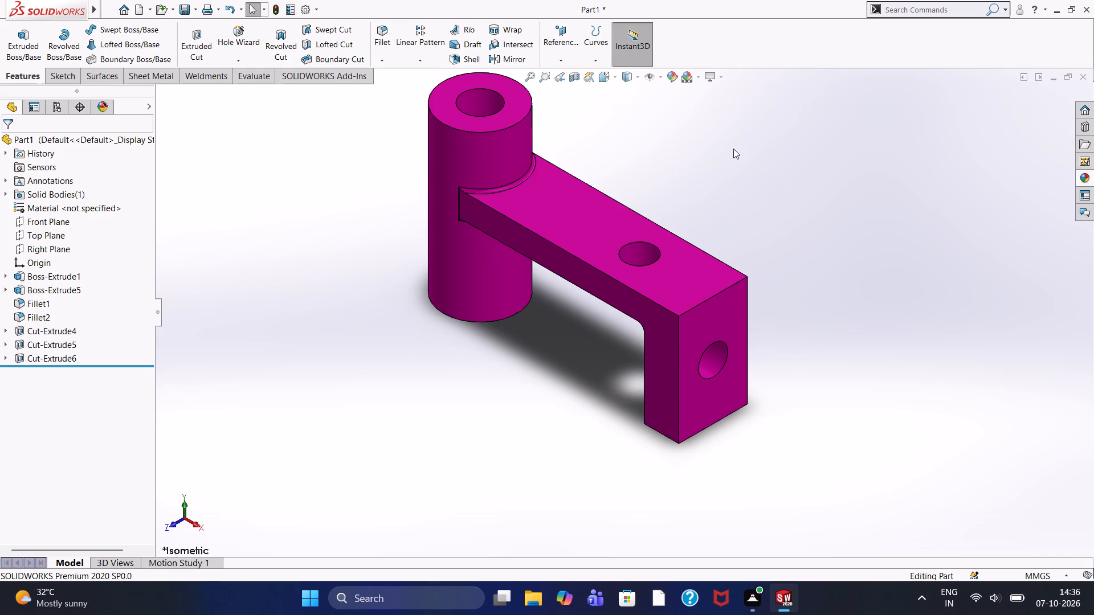
# Inspect the bracket in the front, back, left, right and top standard views in turn.
pyautogui.hotkey('ctrl', '1')
pyautogui.hotkey('ctrl', '2')
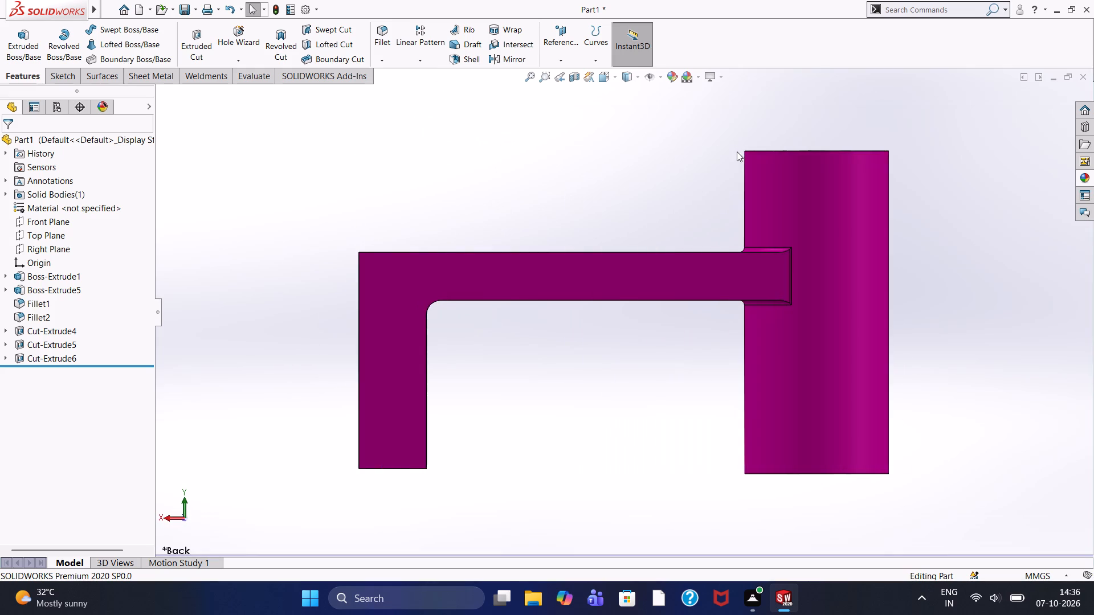
pyautogui.hotkey('ctrl', '3')
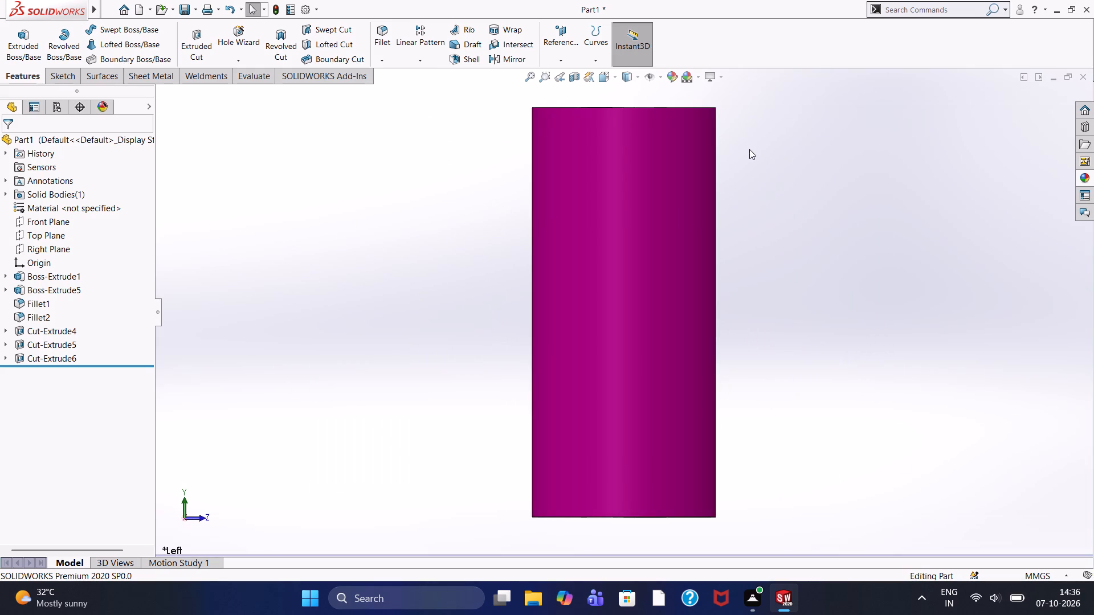
pyautogui.hotkey('ctrl', '4')
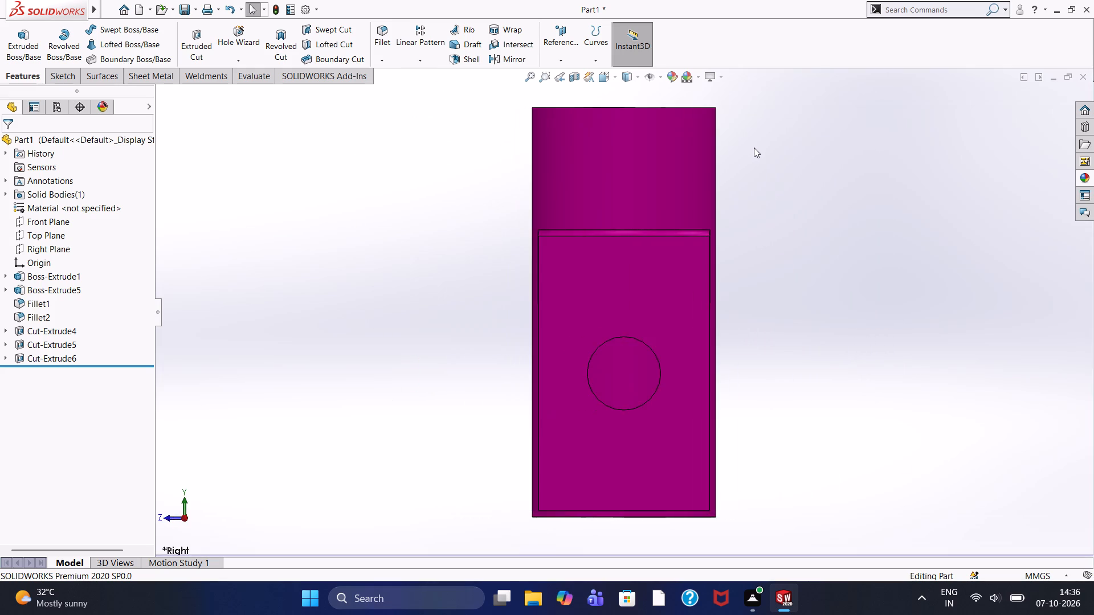
pyautogui.hotkey('ctrl', '5')
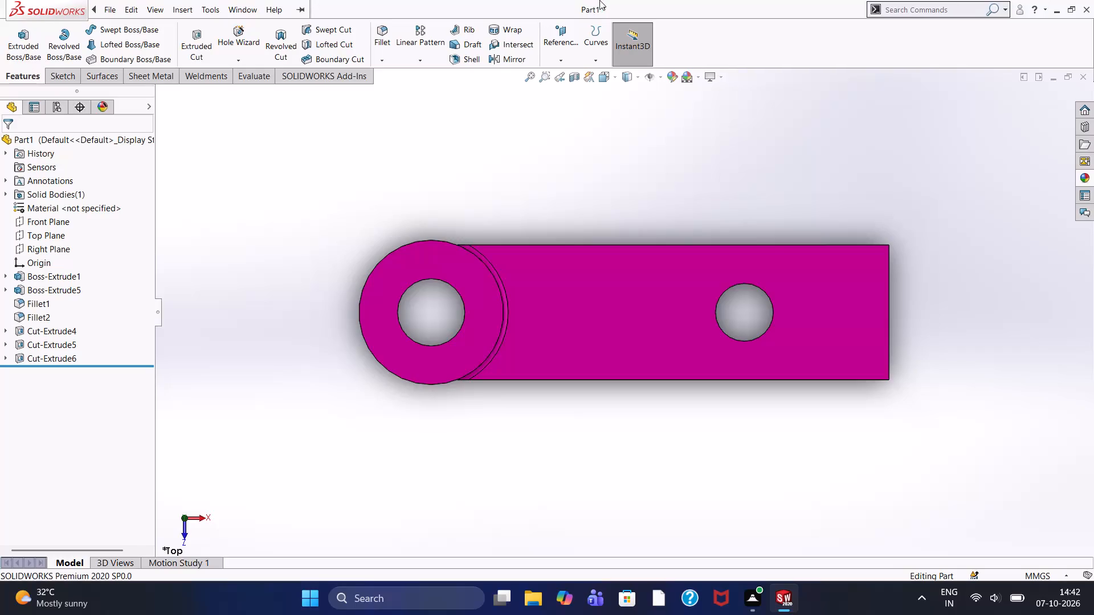
# Examine the arm hole up close from above, and the arm and leg holes from an oblique angle.
pyautogui.scroll(-3, 1035, 229)
pyautogui.scroll(1, 919, 283)
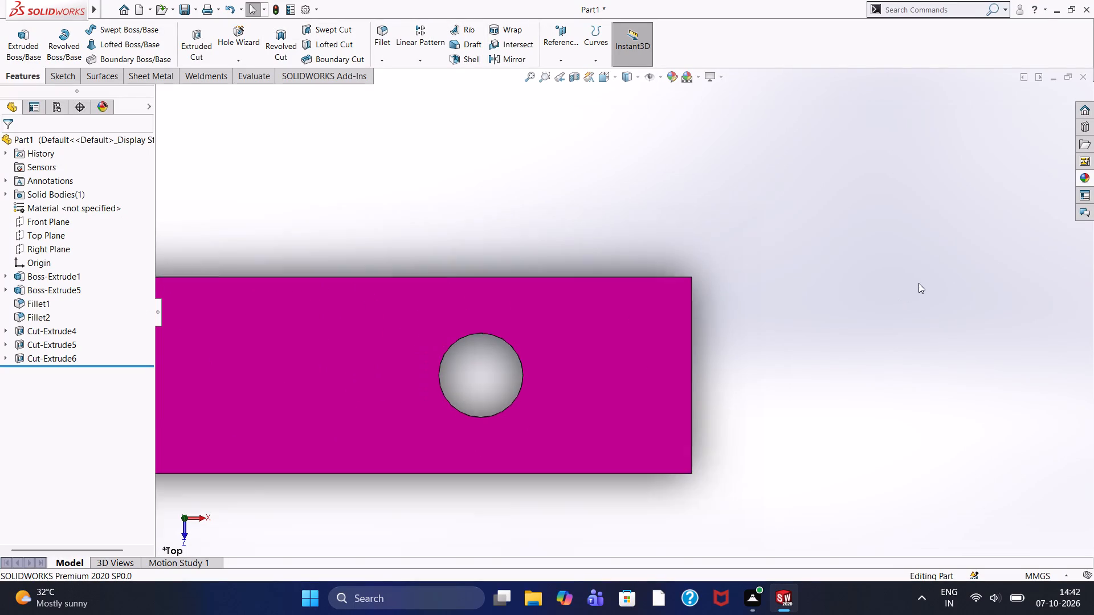
pyautogui.scroll(1, 919, 283)
pyautogui.scroll(5, 676, 304)
pyautogui.moveTo(501, 258); pyautogui.dragTo(506, 196, button='middle')
pyautogui.scroll(-2, 603, 283)
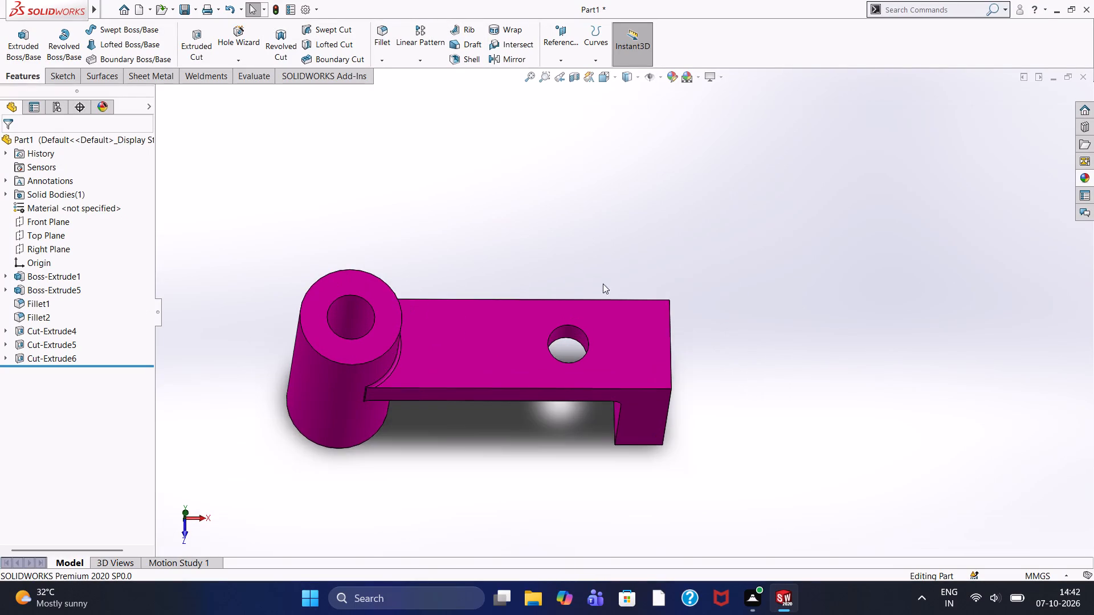
pyautogui.scroll(-2, 642, 288)
pyautogui.moveTo(648, 285); pyautogui.dragTo(607, 230, button='middle')
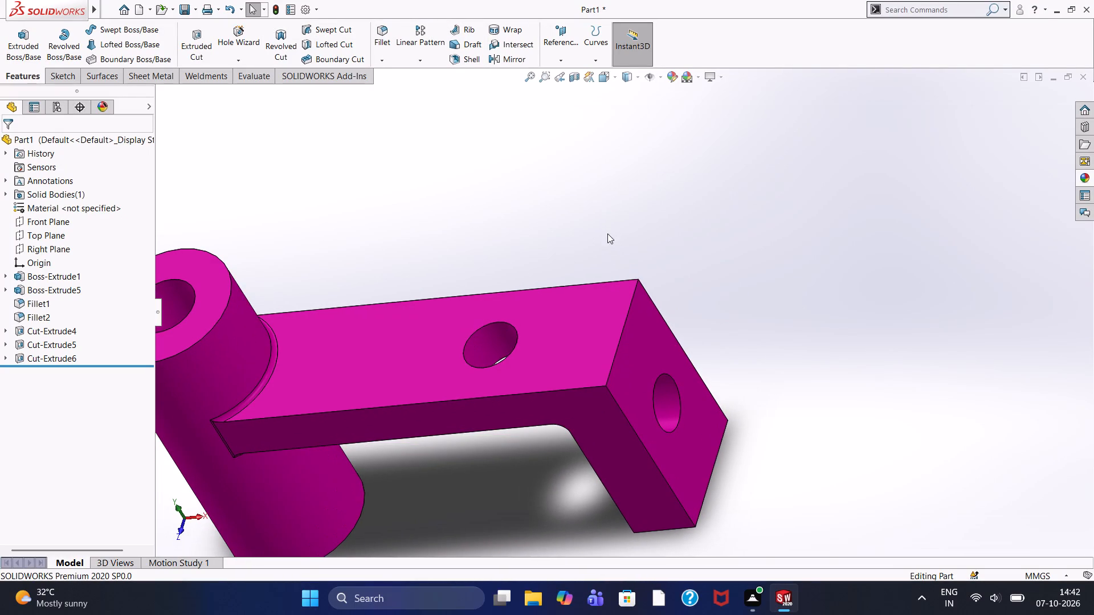
# Fillet the outer rim edges of the leg hole and arm hole and the boss bore's top edge with a 1 mm radius.
pyautogui.click(381, 42)
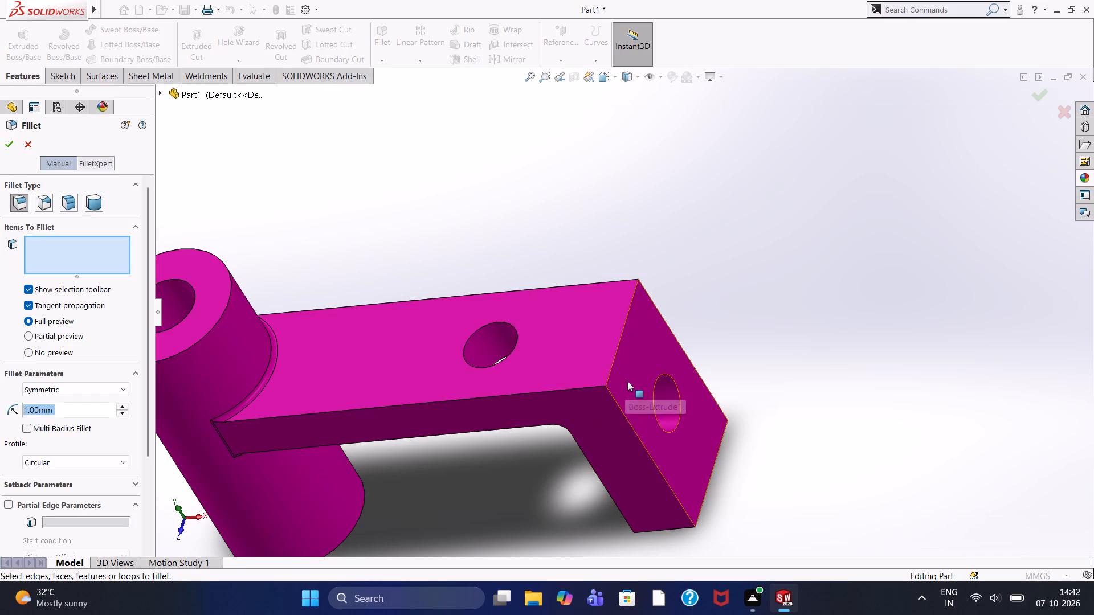
pyautogui.click(659, 375)
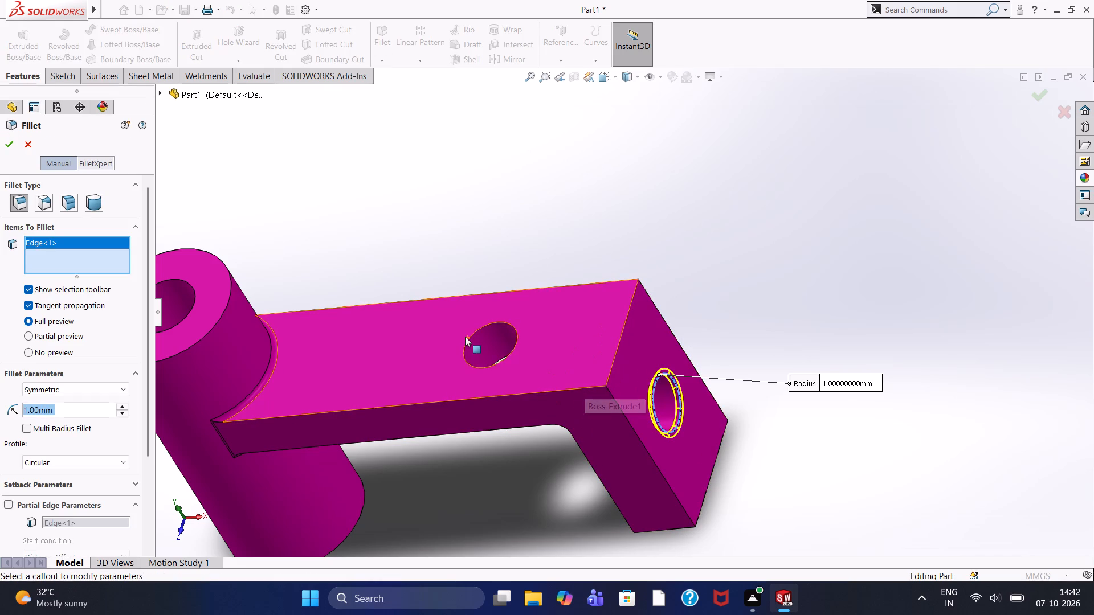
pyautogui.click(471, 334)
pyautogui.scroll(2, 340, 334)
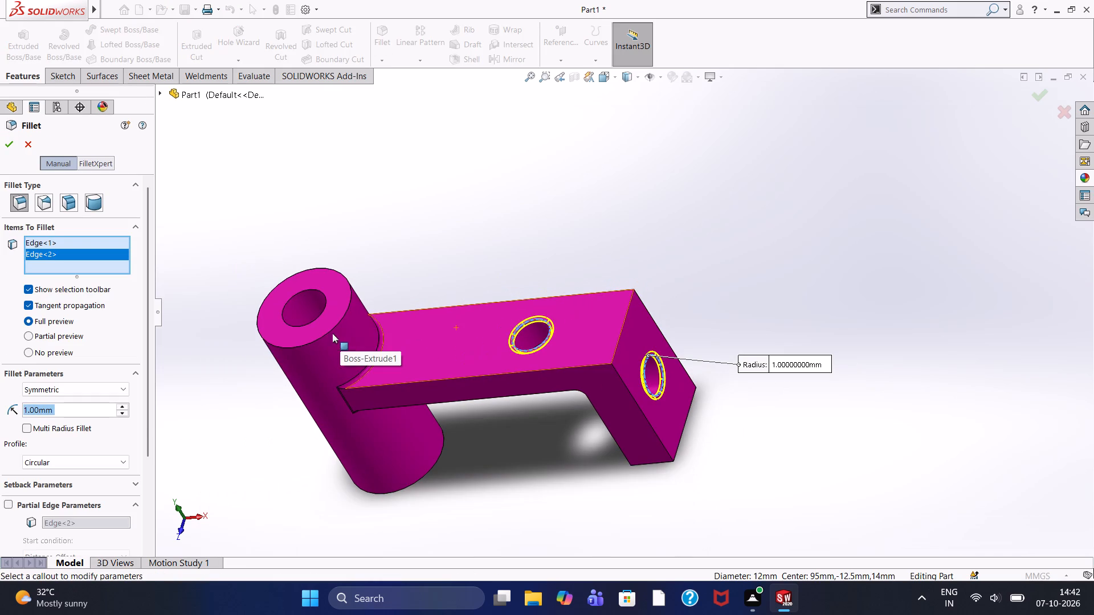
pyautogui.click(305, 292)
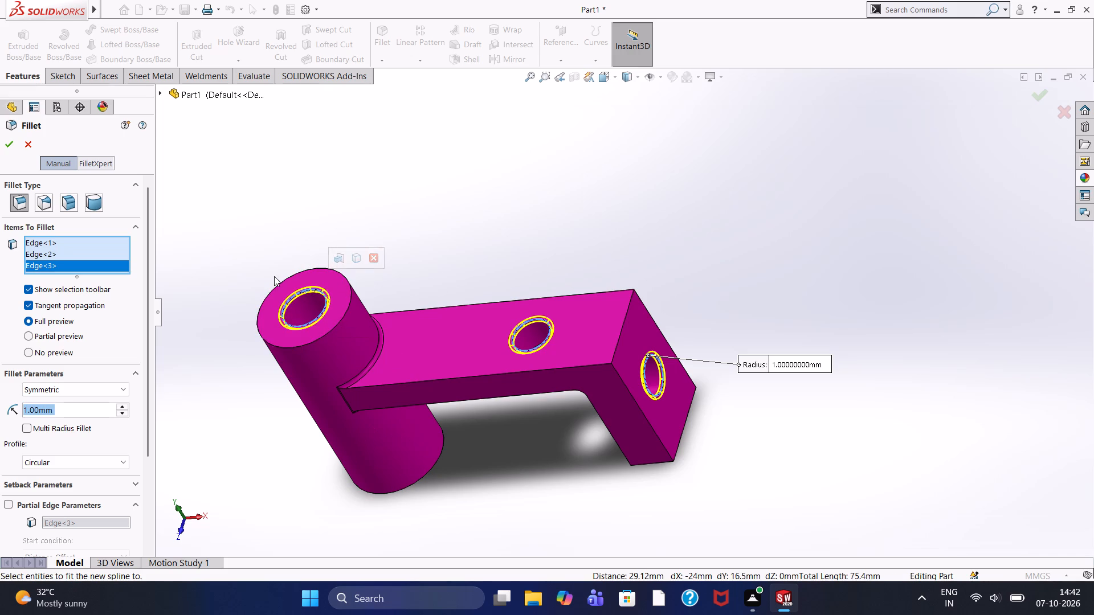
pyautogui.click(2, 148)
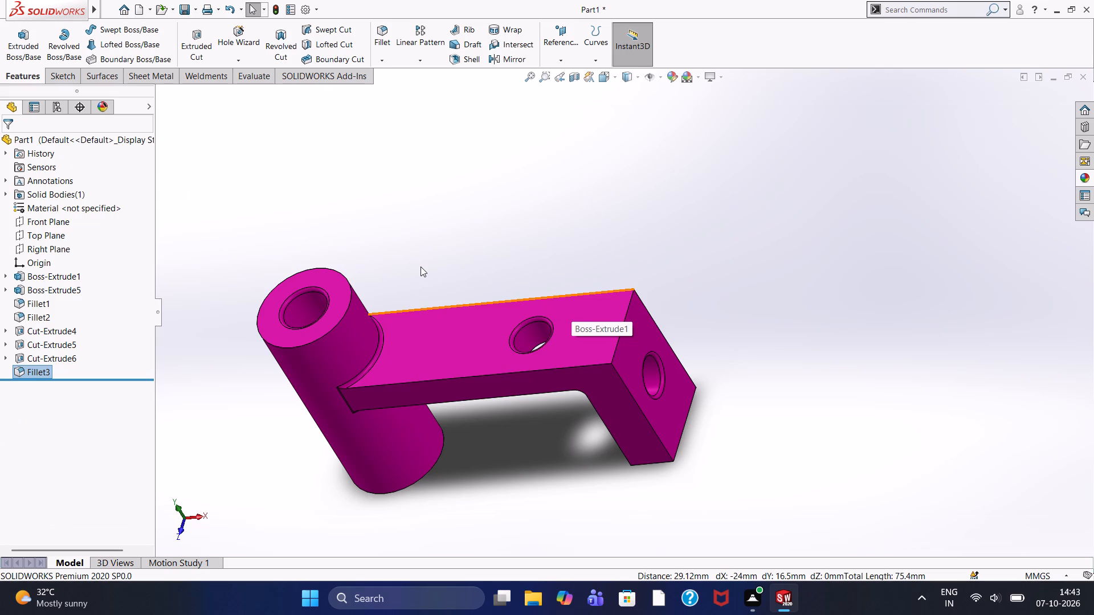
# Fillet the inner-side rim edges of the arm hole and the leg hole with a 1 mm radius.
pyautogui.moveTo(380, 256); pyautogui.dragTo(456, 214, button='middle')
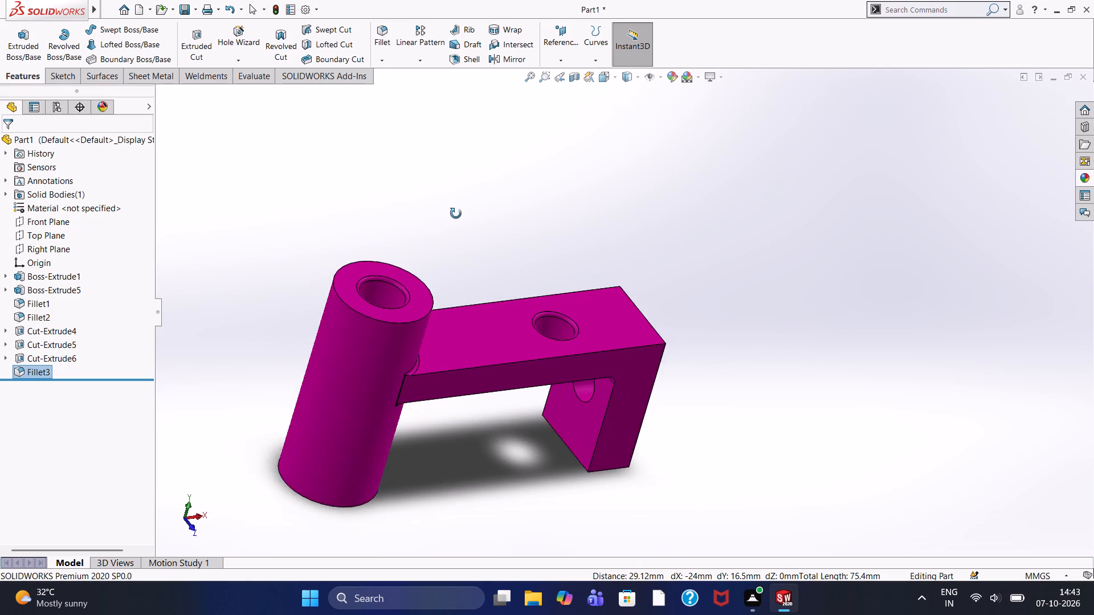
pyautogui.moveTo(456, 214); pyautogui.dragTo(581, 229, button='middle')
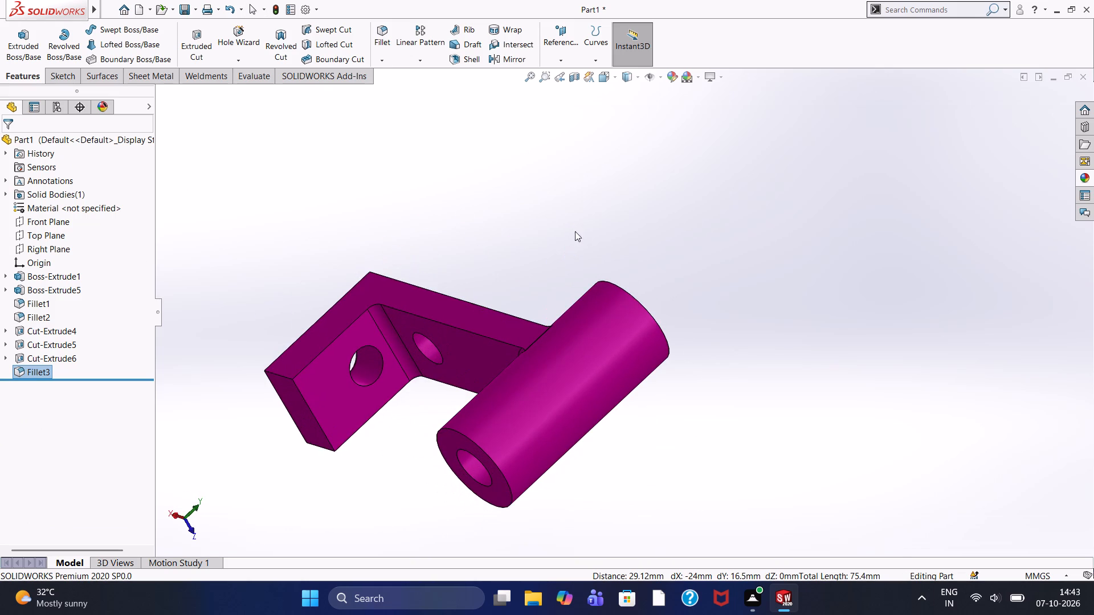
pyautogui.click(377, 41)
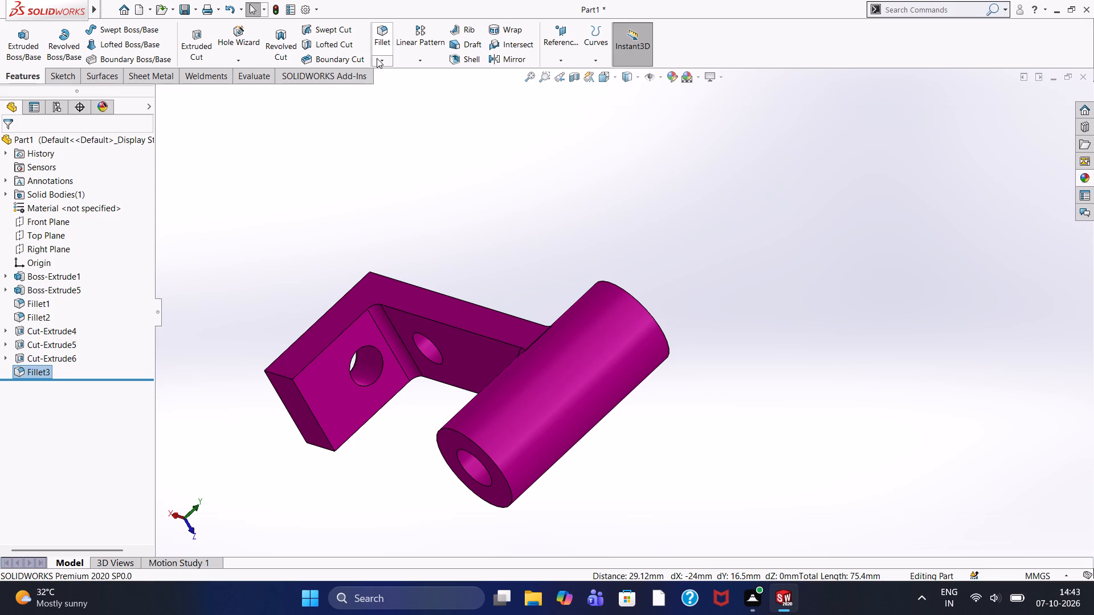
pyautogui.click(420, 335)
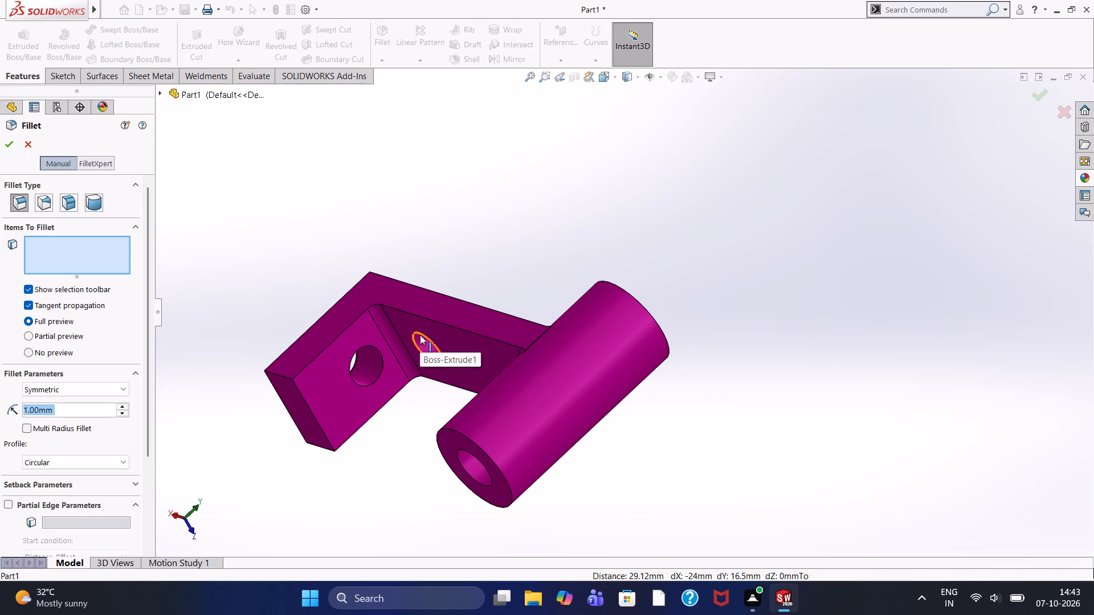
pyautogui.click(375, 347)
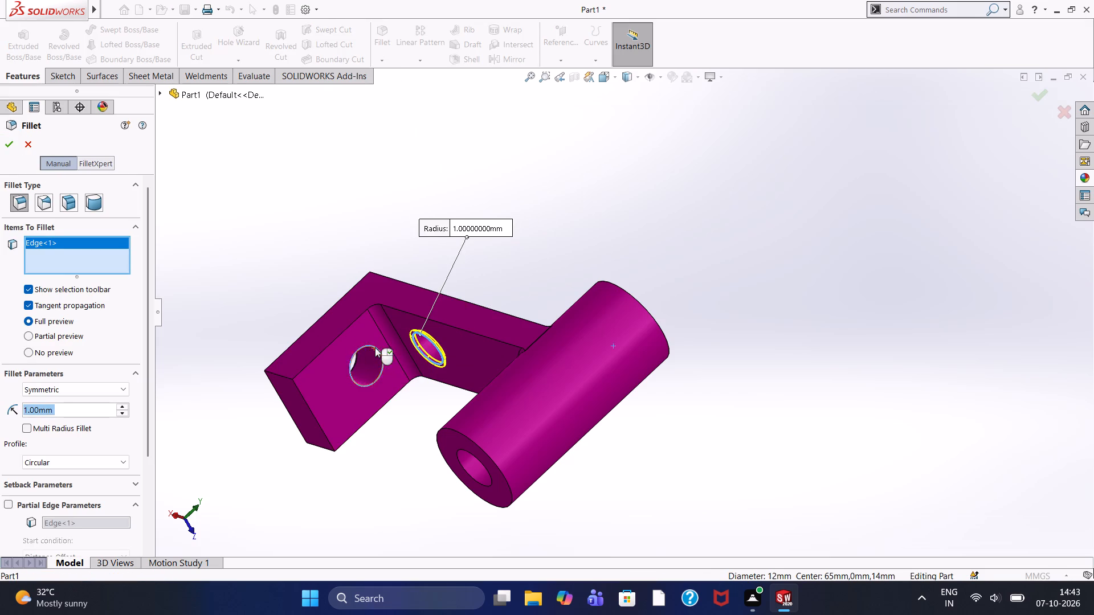
pyautogui.scroll(1, 1093, 578)
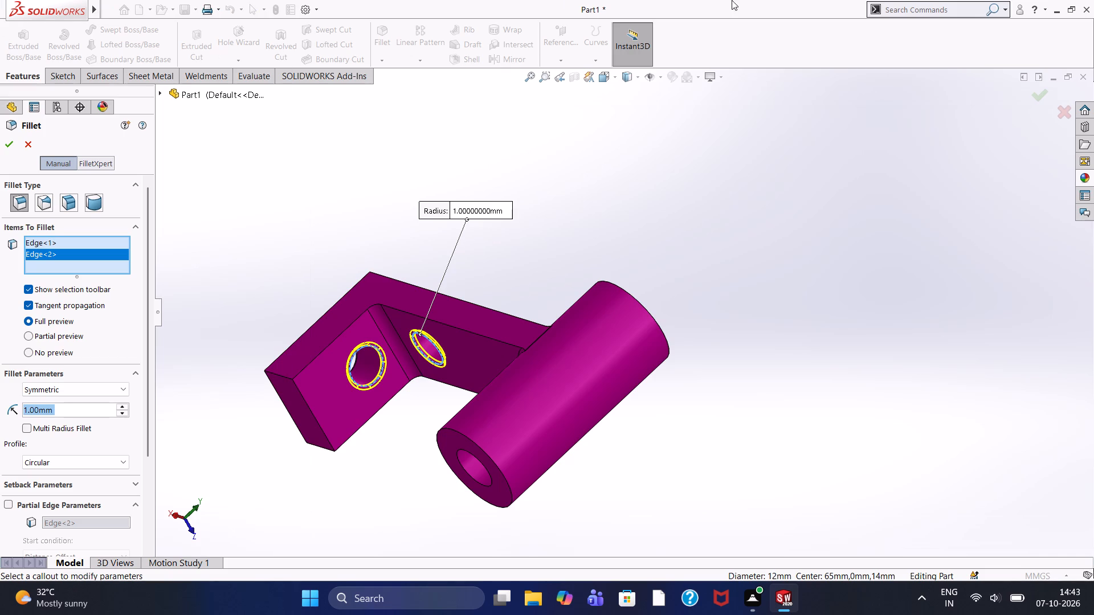
pyautogui.click(13, 144)
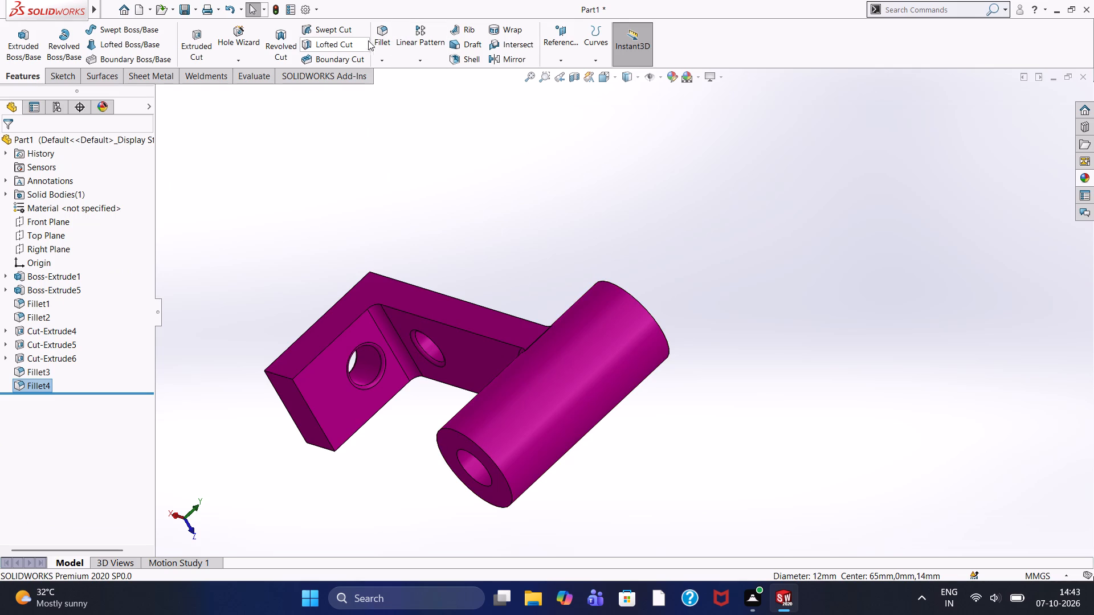
# Fillet the edge of the boss bore at its bottom end with a 1 mm radius.
pyautogui.click(378, 28)
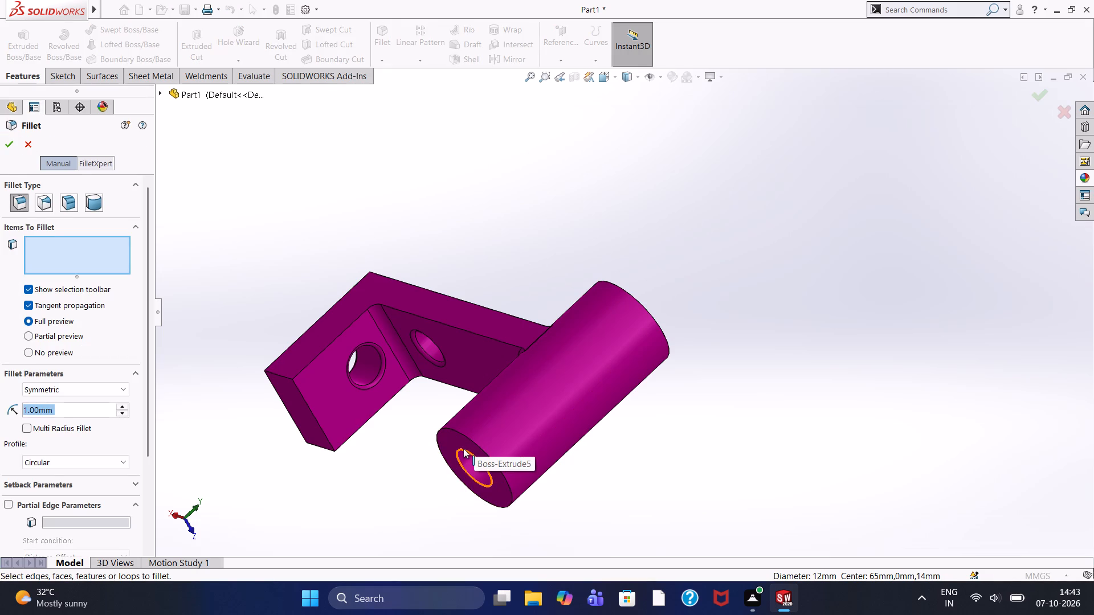
pyautogui.click(463, 448)
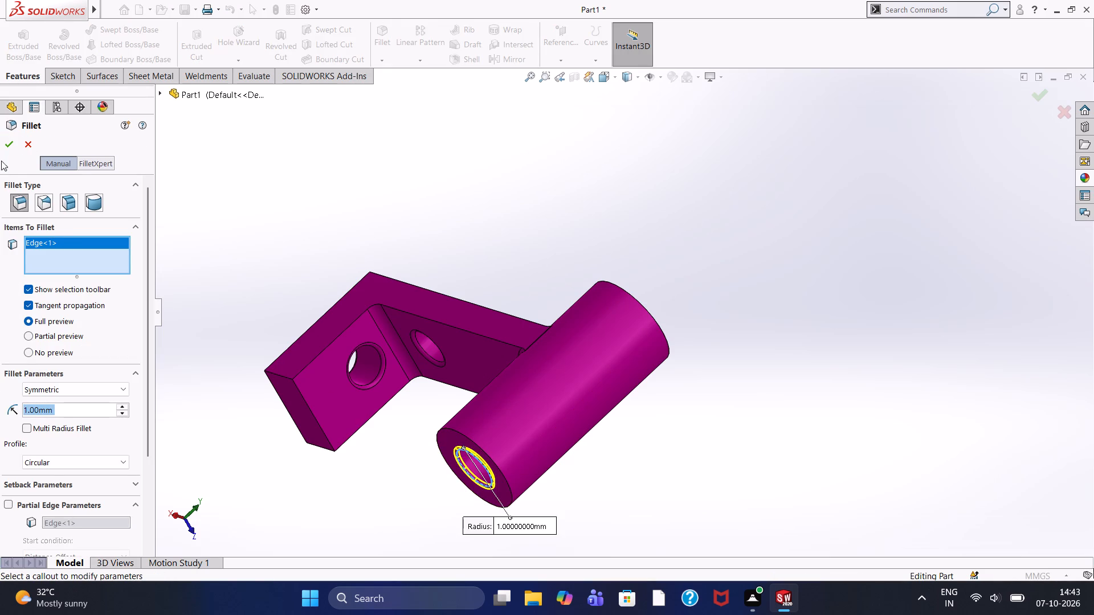
pyautogui.click(14, 138)
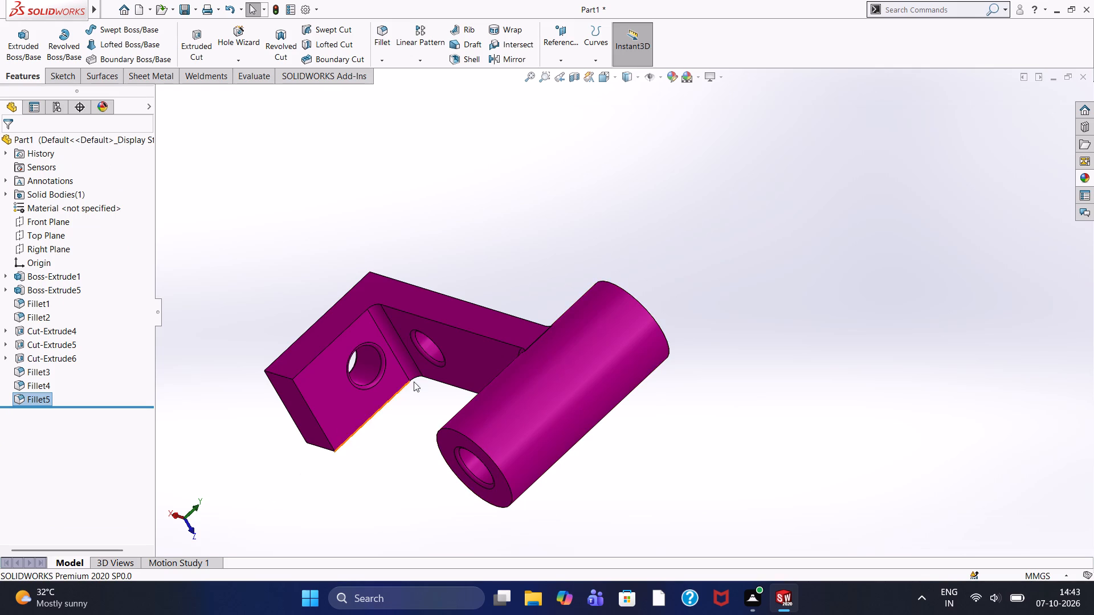
# Examine the bracket's rounded hole and bore edges from several angles around the part.
pyautogui.moveTo(456, 279); pyautogui.dragTo(411, 339, button='middle')
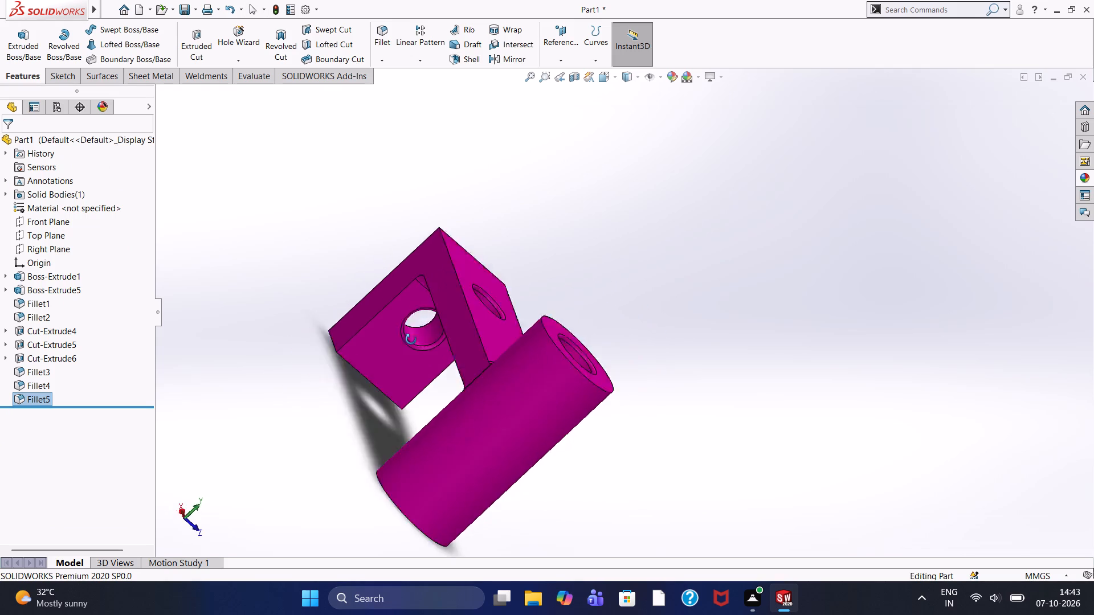
pyautogui.moveTo(411, 339); pyautogui.dragTo(296, 419, button='middle')
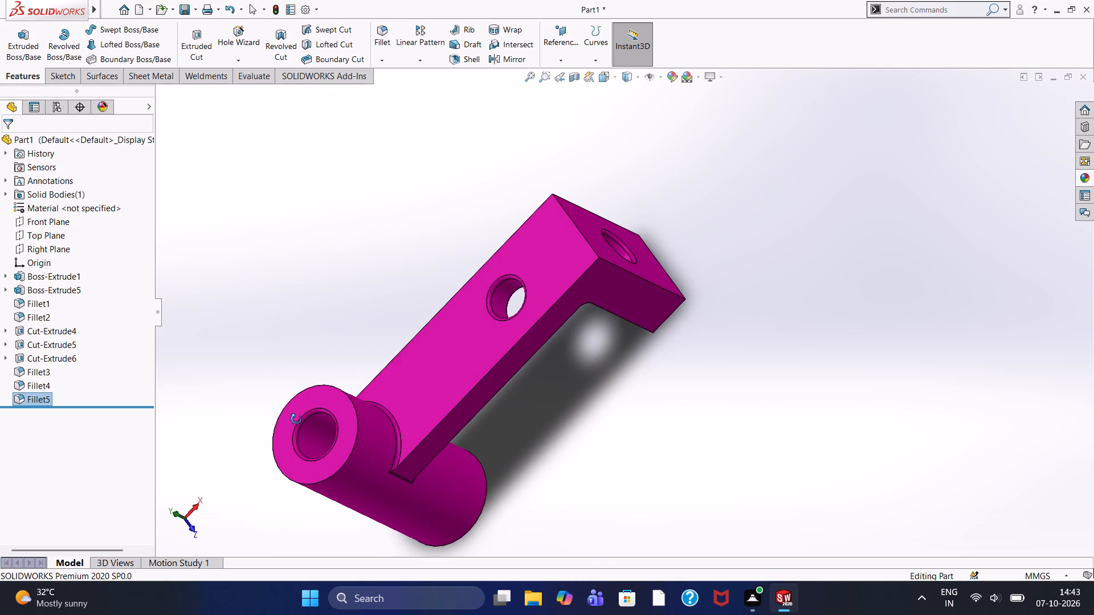
pyautogui.moveTo(296, 419); pyautogui.dragTo(400, 386, button='middle')
pyautogui.scroll(3, 400, 386)
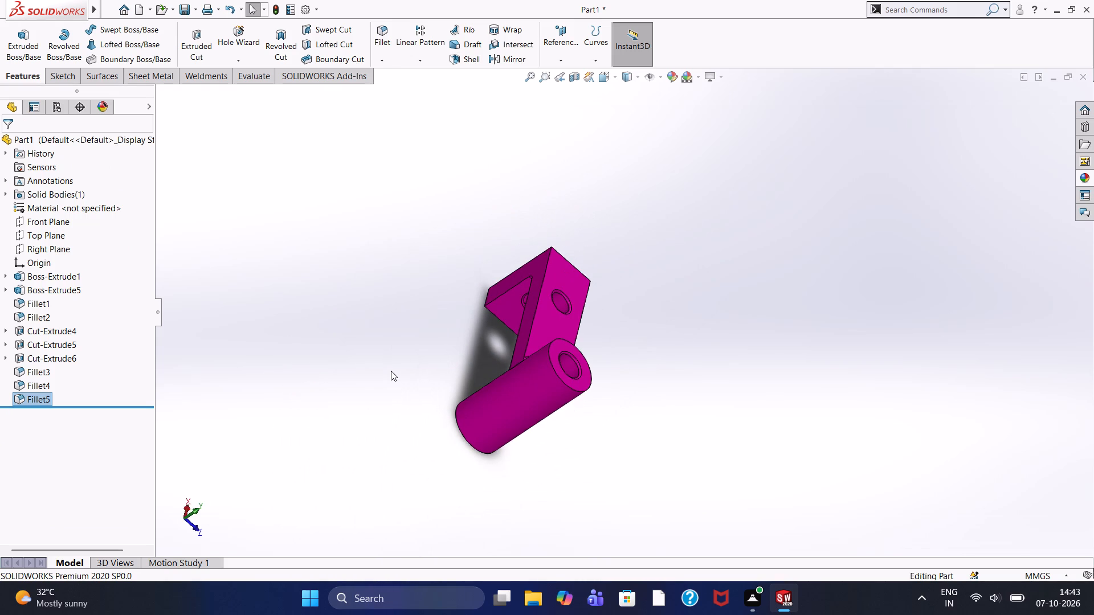
pyautogui.scroll(1, 391, 371)
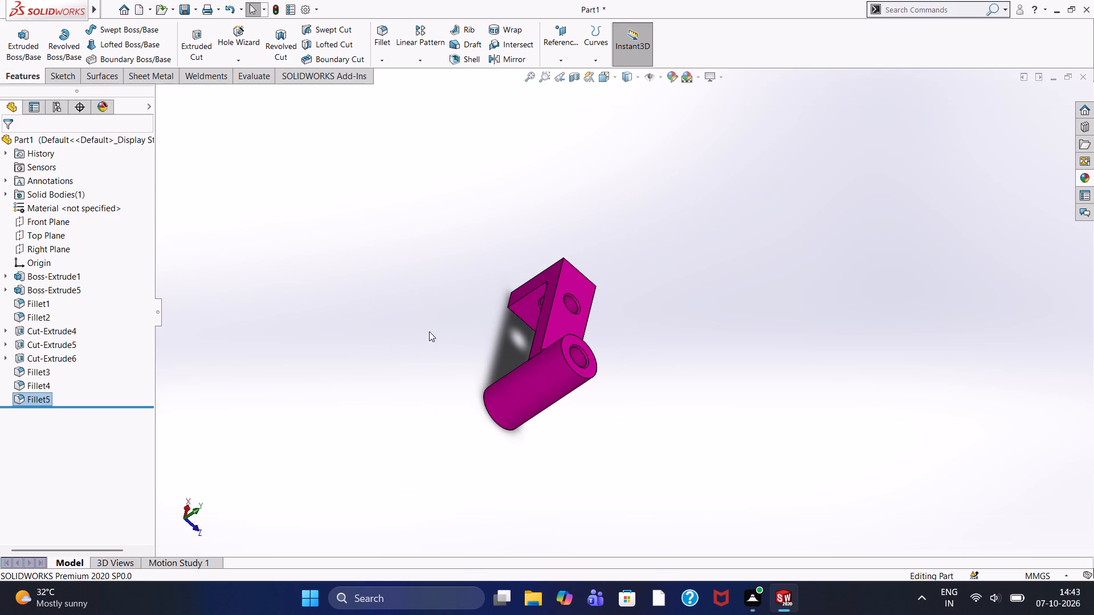
pyautogui.scroll(-3, 444, 322)
pyautogui.scroll(3, 444, 322)
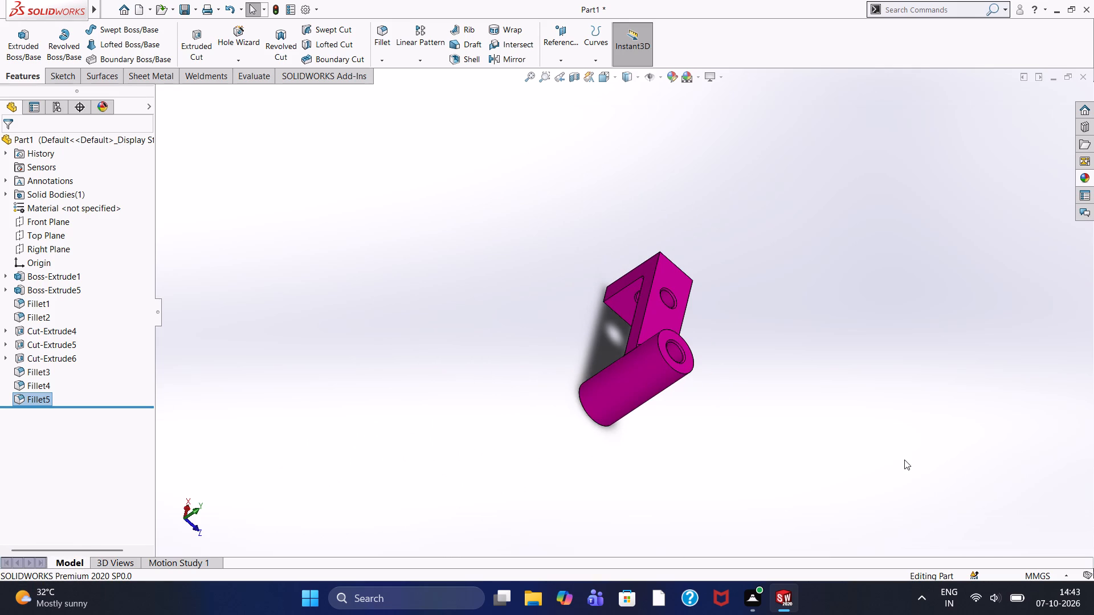
pyautogui.scroll(-1, 714, 470)
pyautogui.moveTo(689, 457); pyautogui.dragTo(625, 376, button='middle')
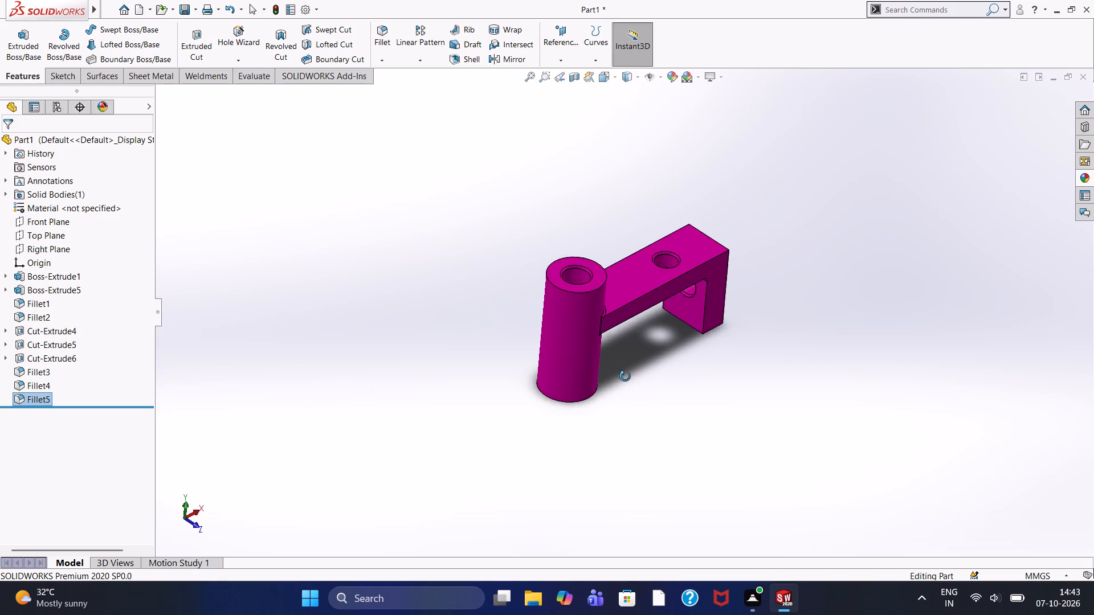
pyautogui.moveTo(625, 376); pyautogui.dragTo(625, 376, button='middle')
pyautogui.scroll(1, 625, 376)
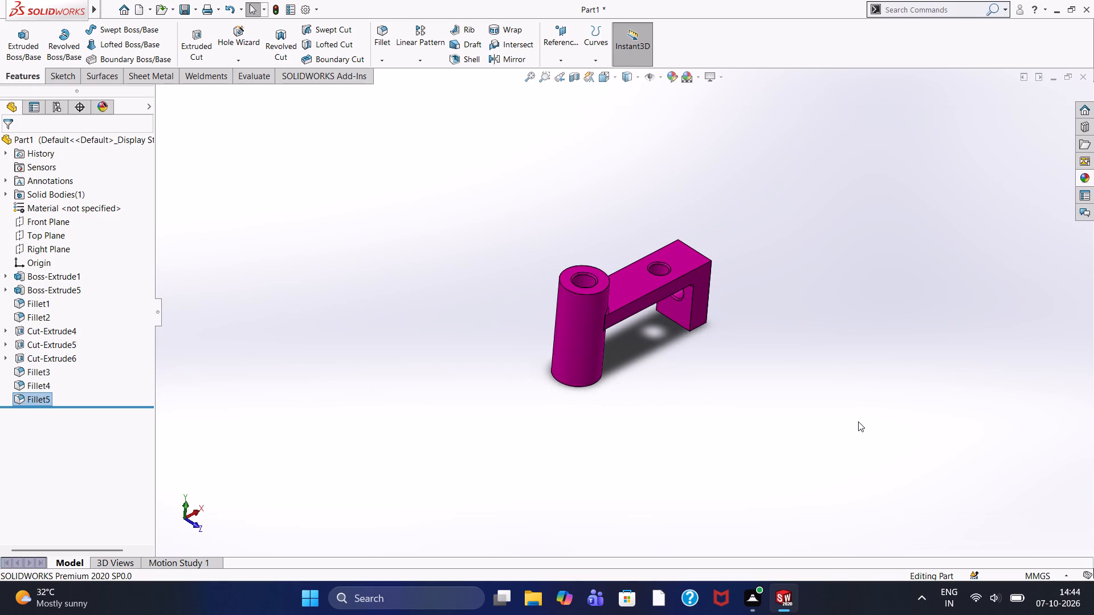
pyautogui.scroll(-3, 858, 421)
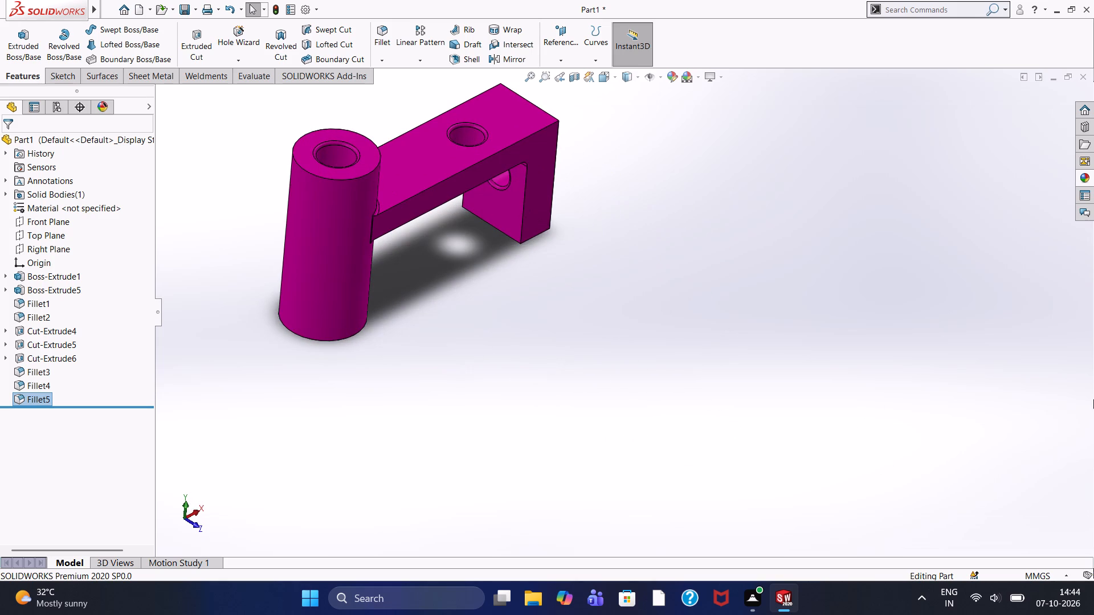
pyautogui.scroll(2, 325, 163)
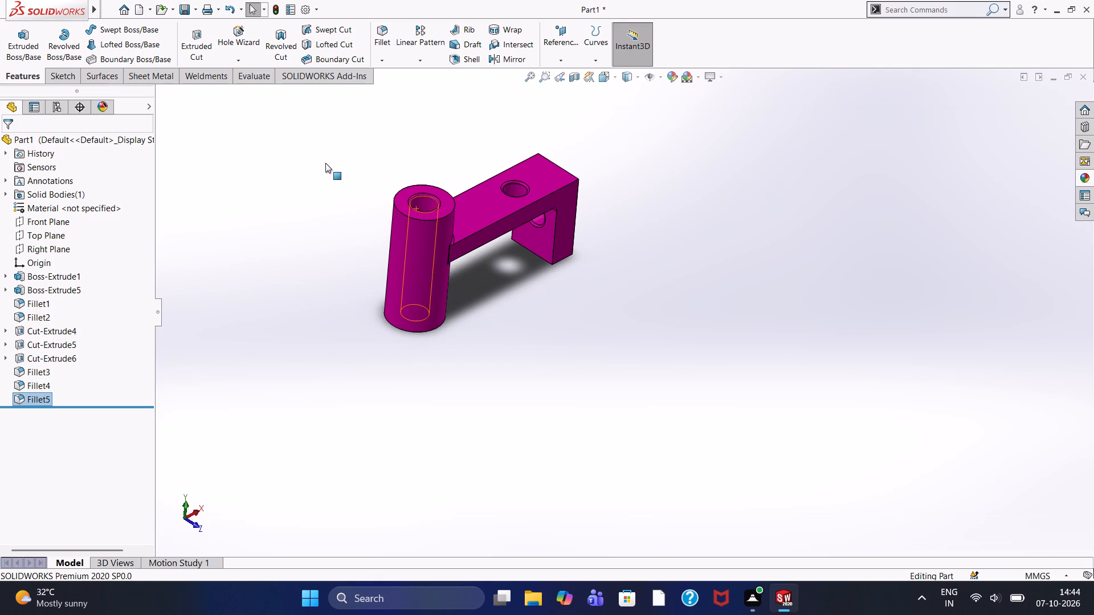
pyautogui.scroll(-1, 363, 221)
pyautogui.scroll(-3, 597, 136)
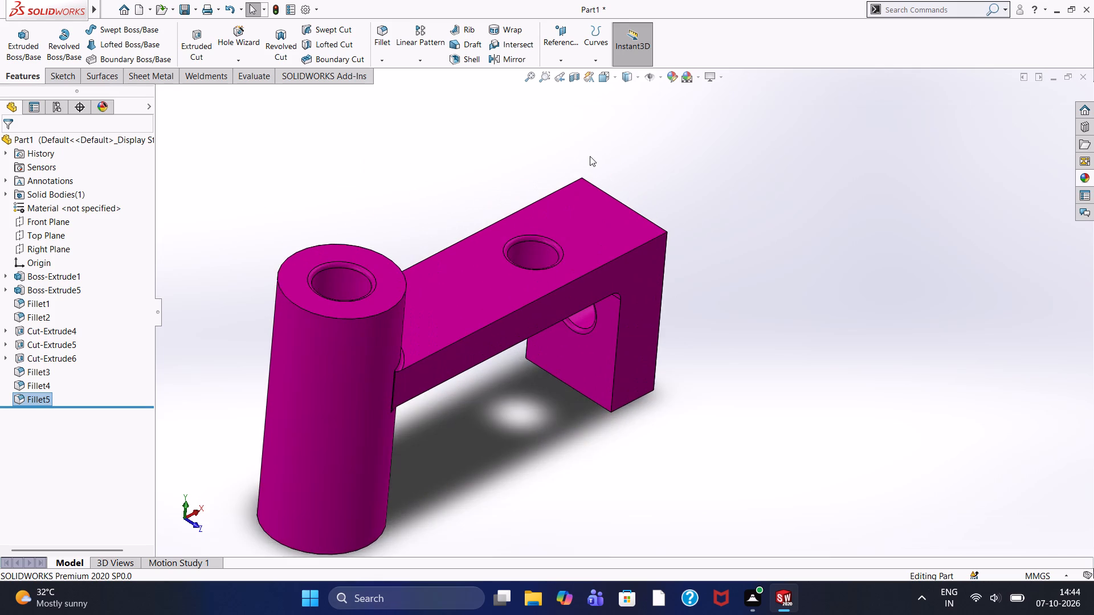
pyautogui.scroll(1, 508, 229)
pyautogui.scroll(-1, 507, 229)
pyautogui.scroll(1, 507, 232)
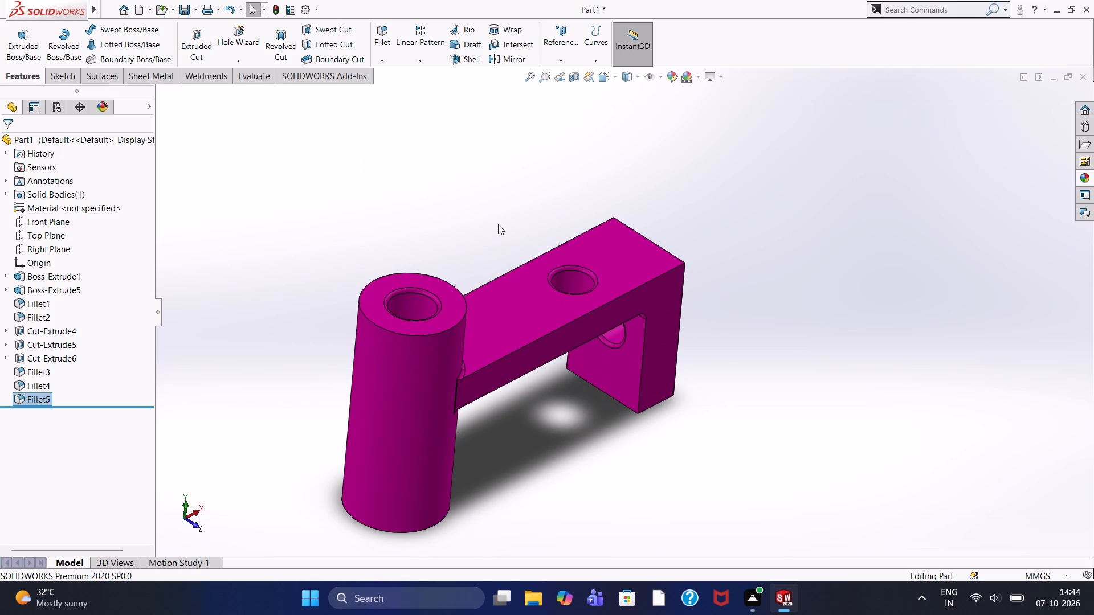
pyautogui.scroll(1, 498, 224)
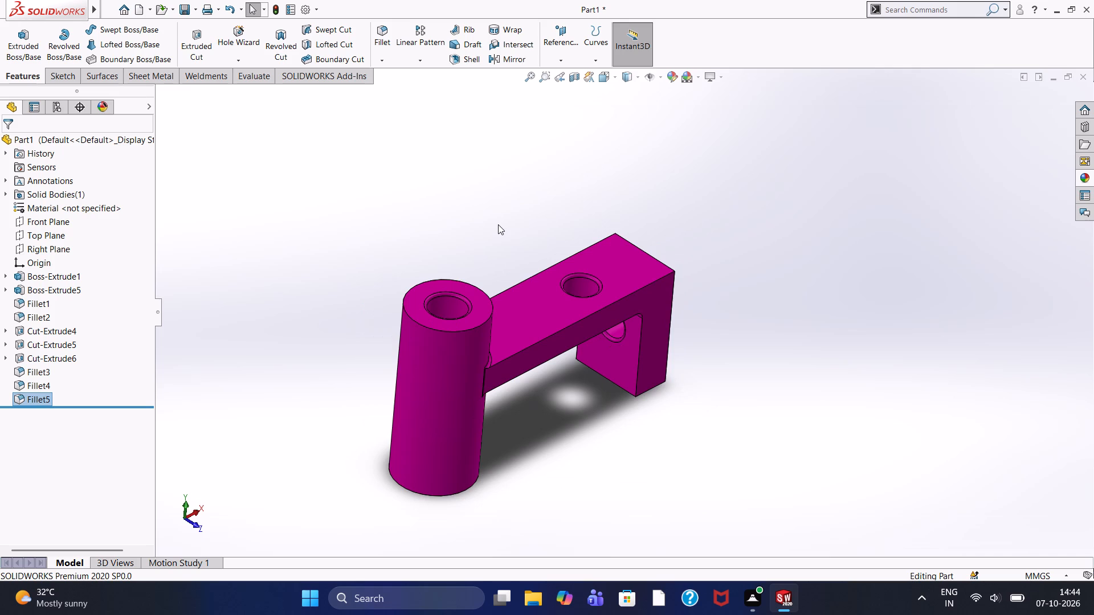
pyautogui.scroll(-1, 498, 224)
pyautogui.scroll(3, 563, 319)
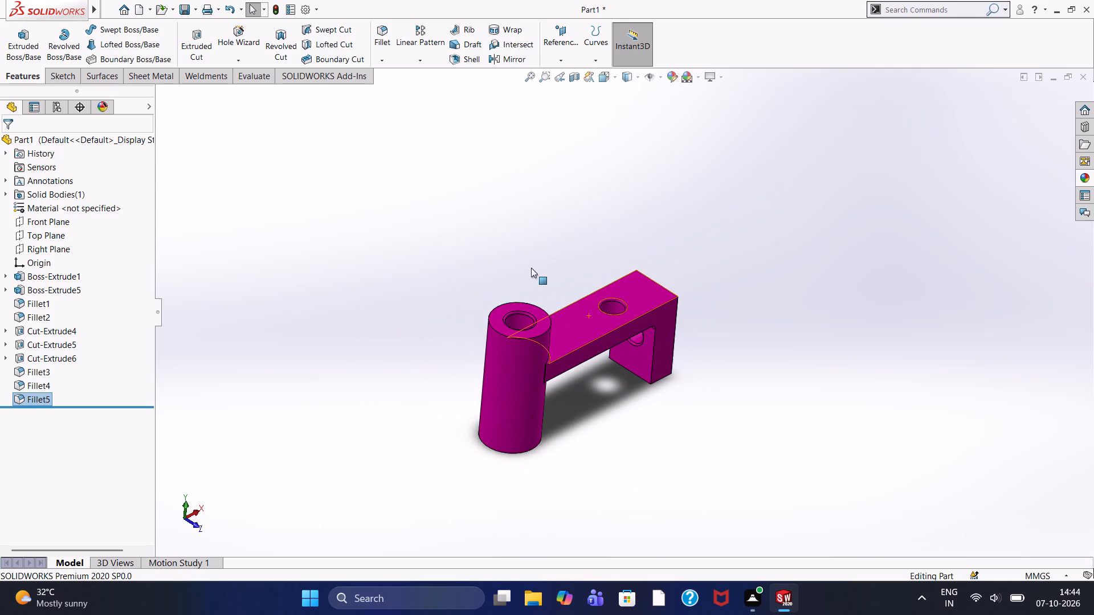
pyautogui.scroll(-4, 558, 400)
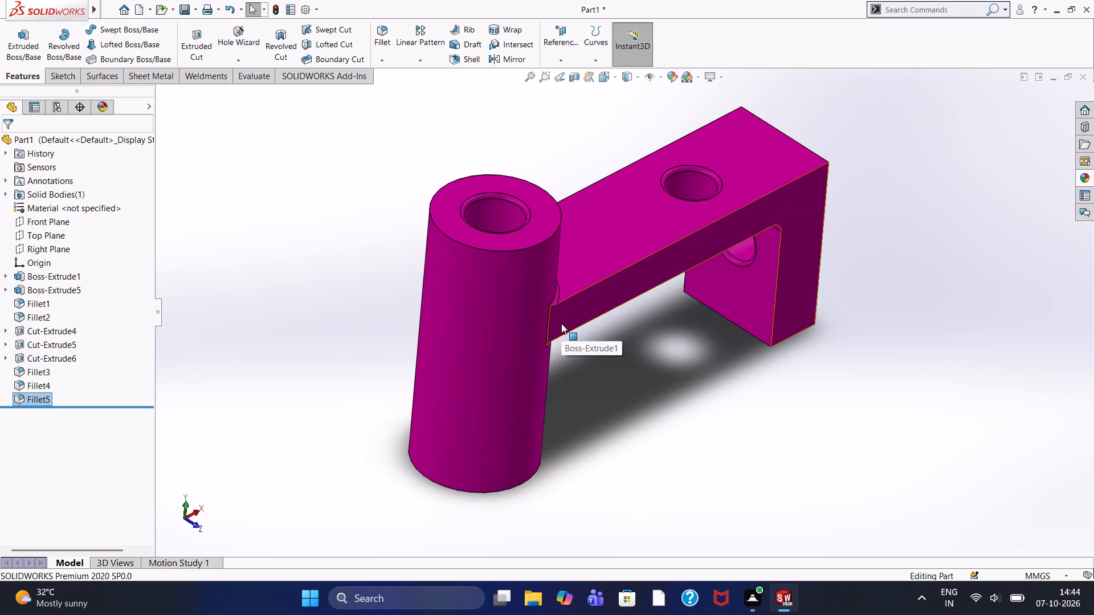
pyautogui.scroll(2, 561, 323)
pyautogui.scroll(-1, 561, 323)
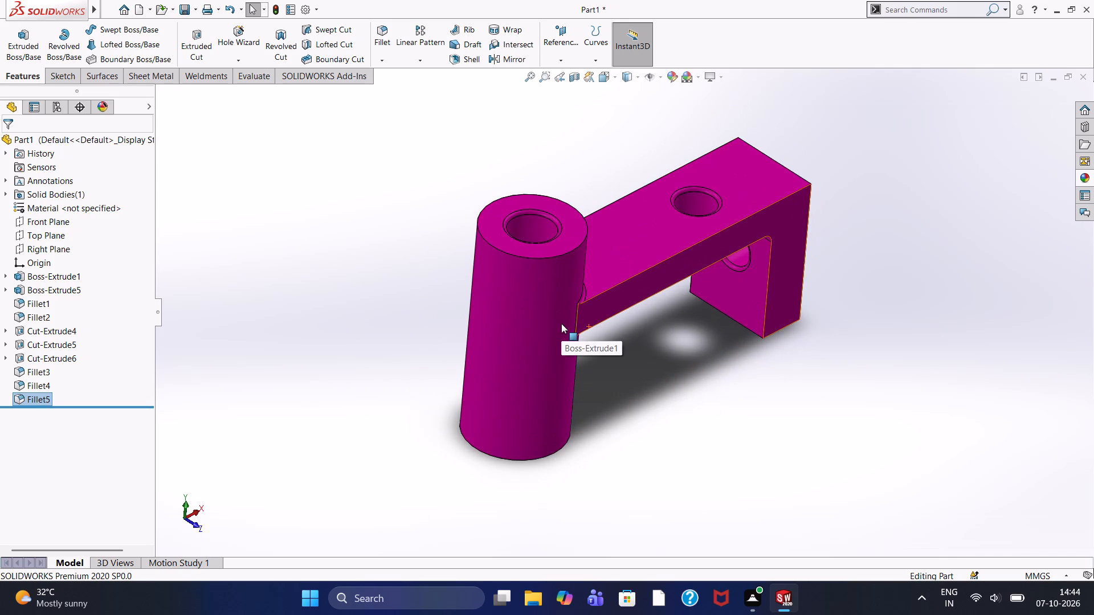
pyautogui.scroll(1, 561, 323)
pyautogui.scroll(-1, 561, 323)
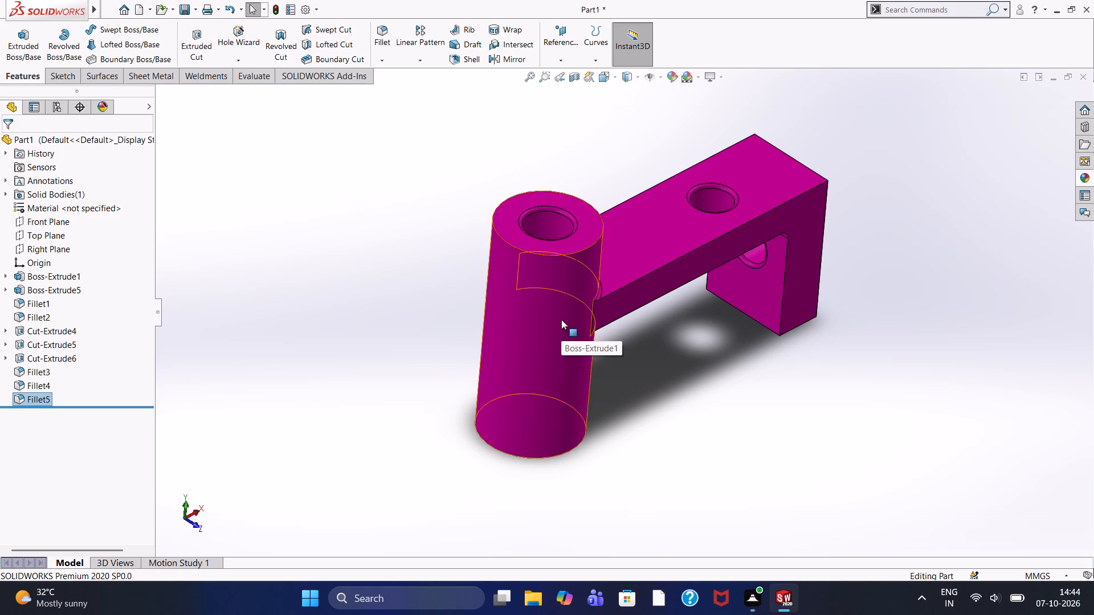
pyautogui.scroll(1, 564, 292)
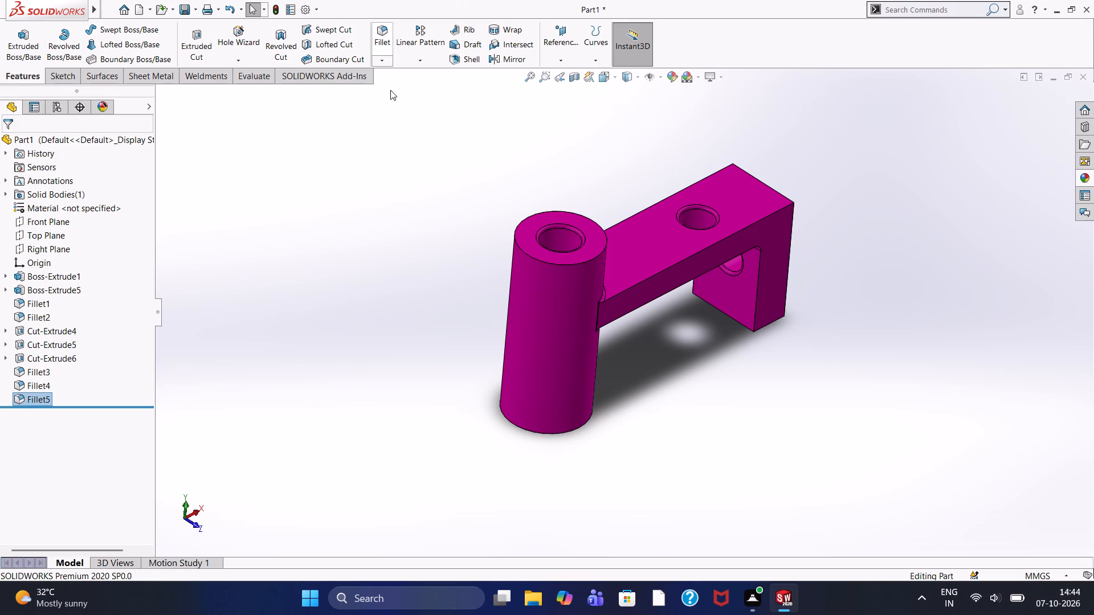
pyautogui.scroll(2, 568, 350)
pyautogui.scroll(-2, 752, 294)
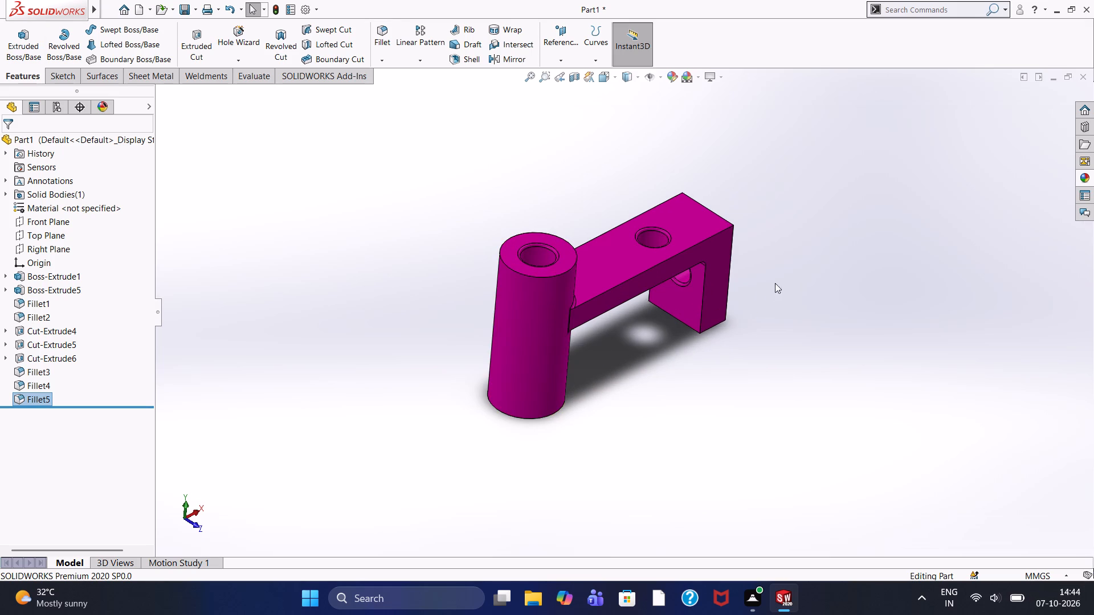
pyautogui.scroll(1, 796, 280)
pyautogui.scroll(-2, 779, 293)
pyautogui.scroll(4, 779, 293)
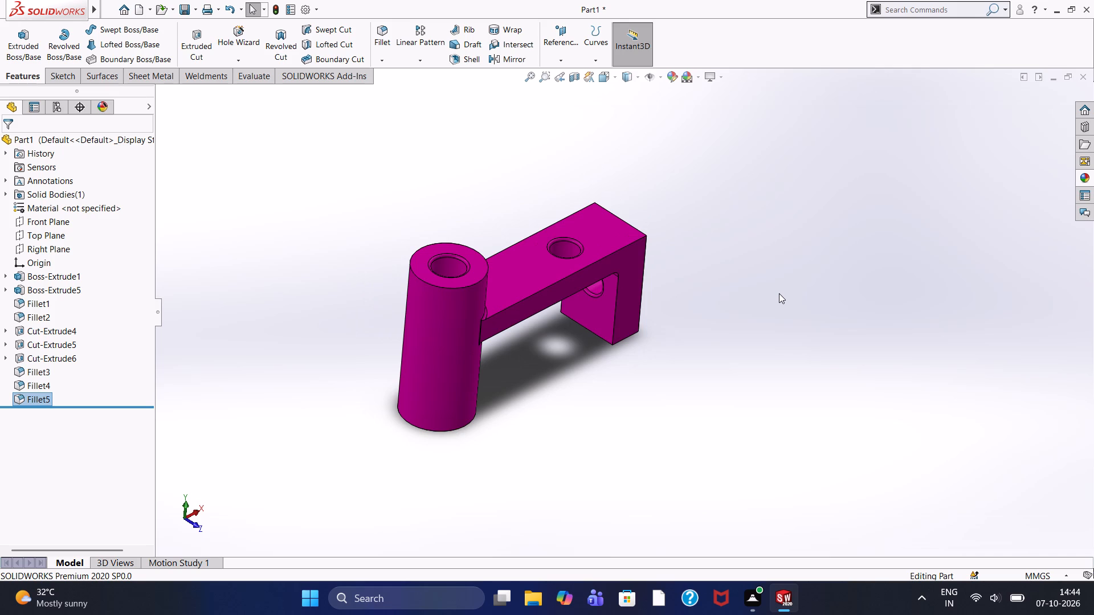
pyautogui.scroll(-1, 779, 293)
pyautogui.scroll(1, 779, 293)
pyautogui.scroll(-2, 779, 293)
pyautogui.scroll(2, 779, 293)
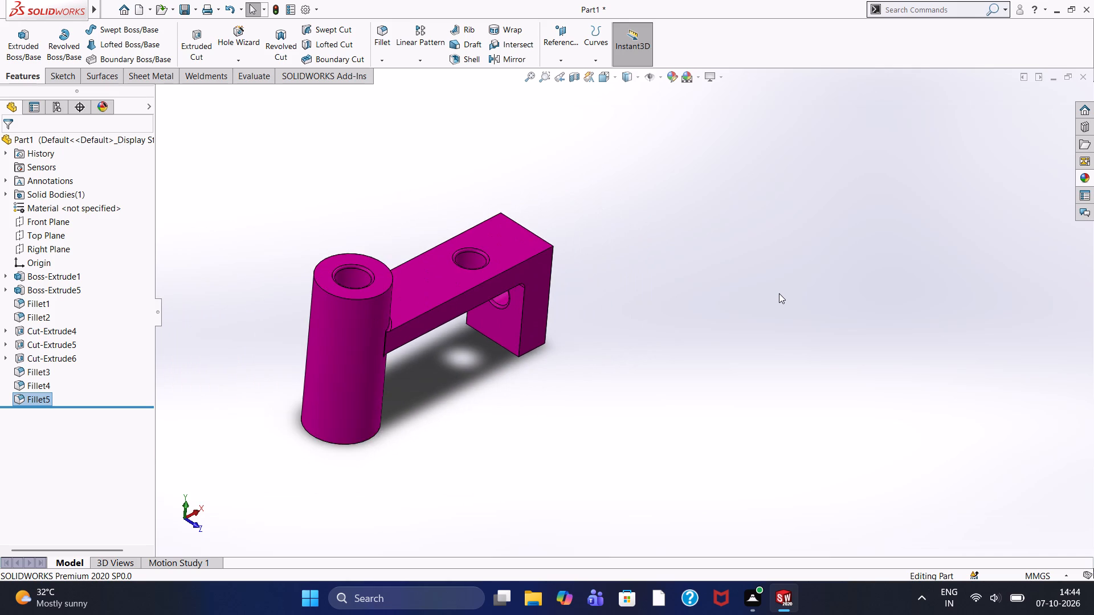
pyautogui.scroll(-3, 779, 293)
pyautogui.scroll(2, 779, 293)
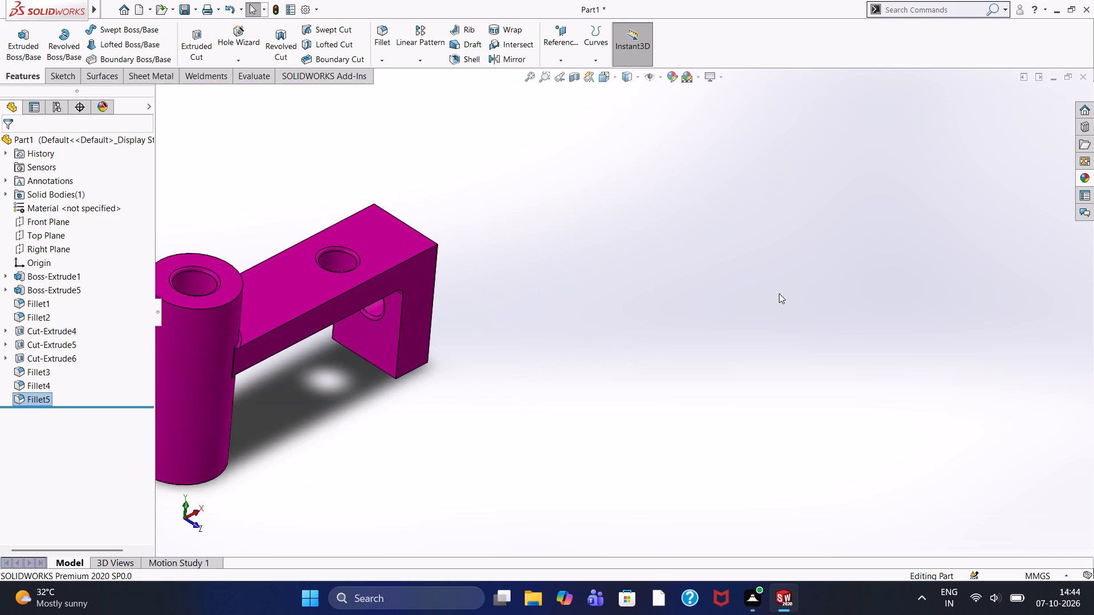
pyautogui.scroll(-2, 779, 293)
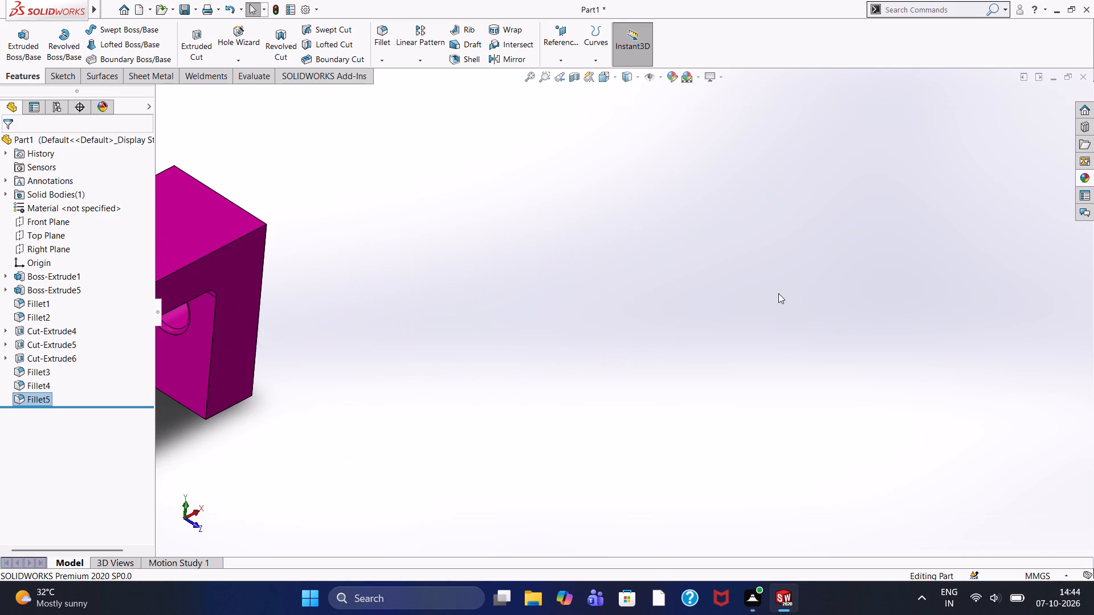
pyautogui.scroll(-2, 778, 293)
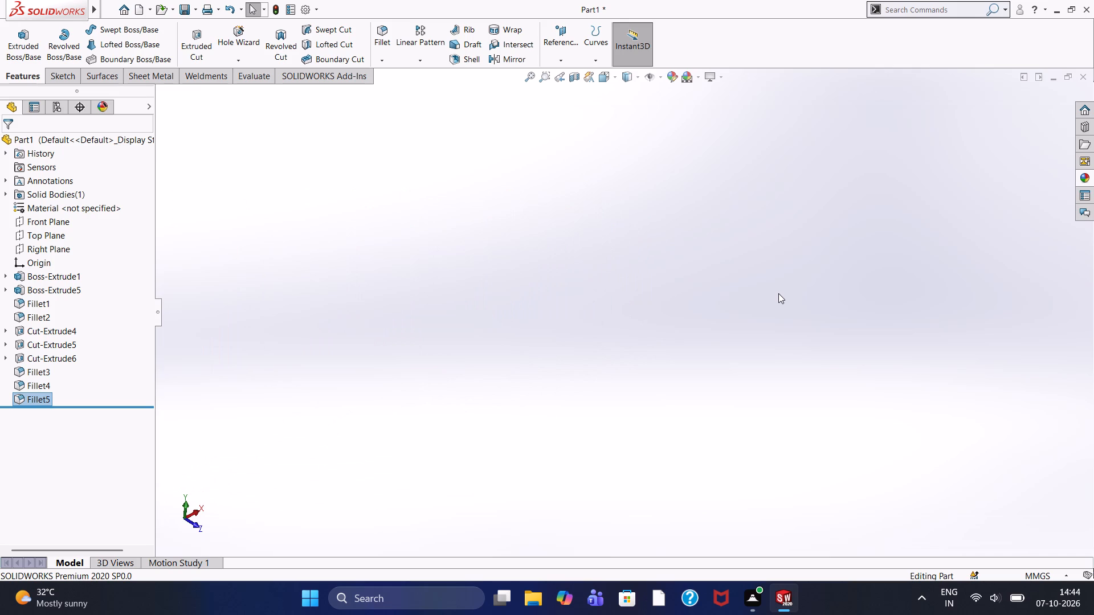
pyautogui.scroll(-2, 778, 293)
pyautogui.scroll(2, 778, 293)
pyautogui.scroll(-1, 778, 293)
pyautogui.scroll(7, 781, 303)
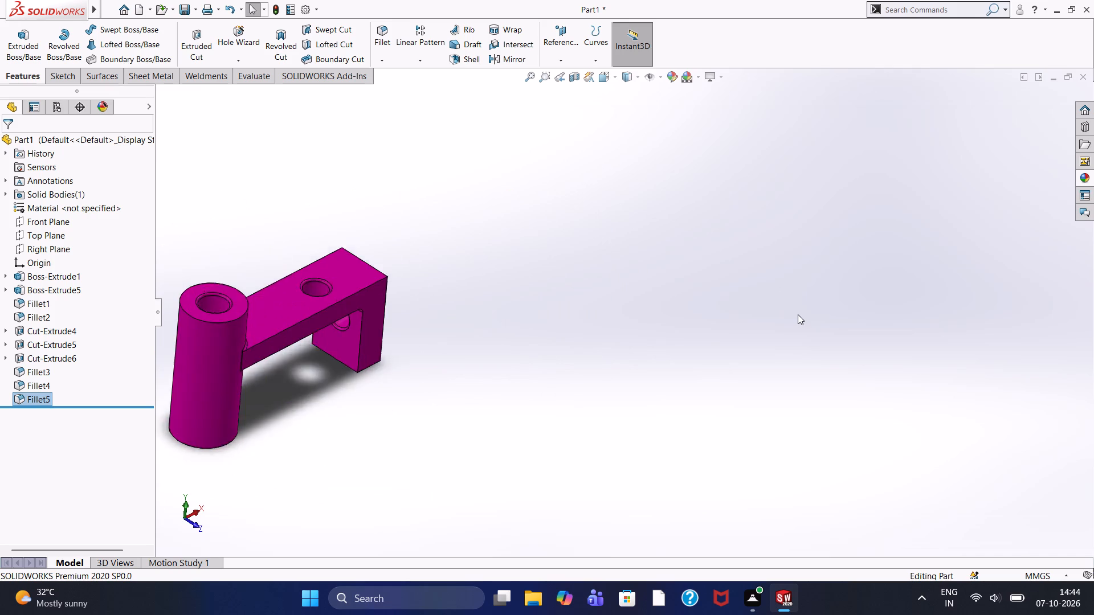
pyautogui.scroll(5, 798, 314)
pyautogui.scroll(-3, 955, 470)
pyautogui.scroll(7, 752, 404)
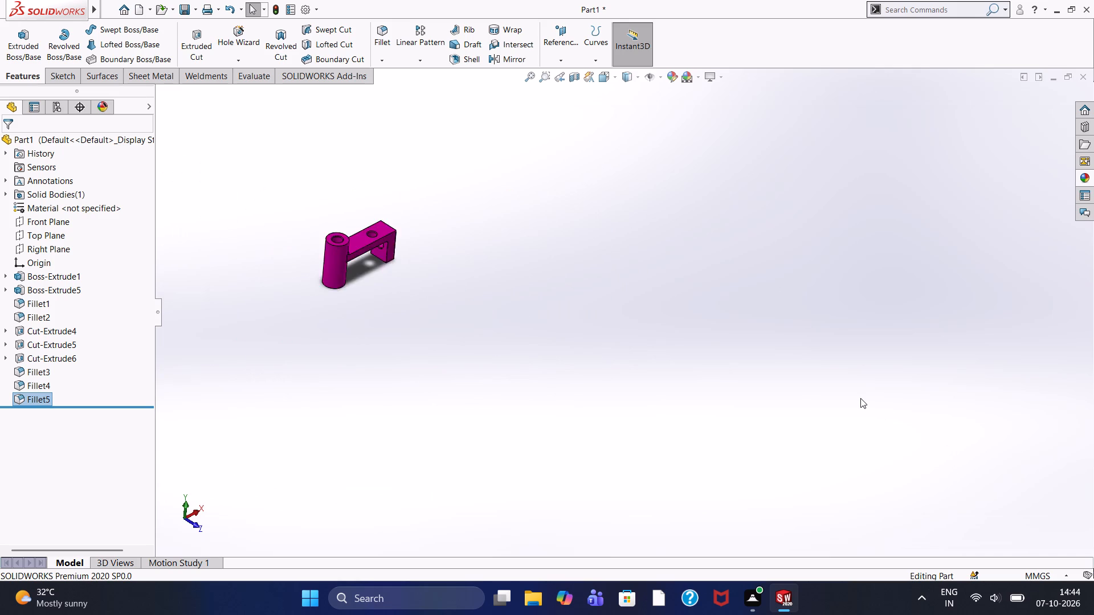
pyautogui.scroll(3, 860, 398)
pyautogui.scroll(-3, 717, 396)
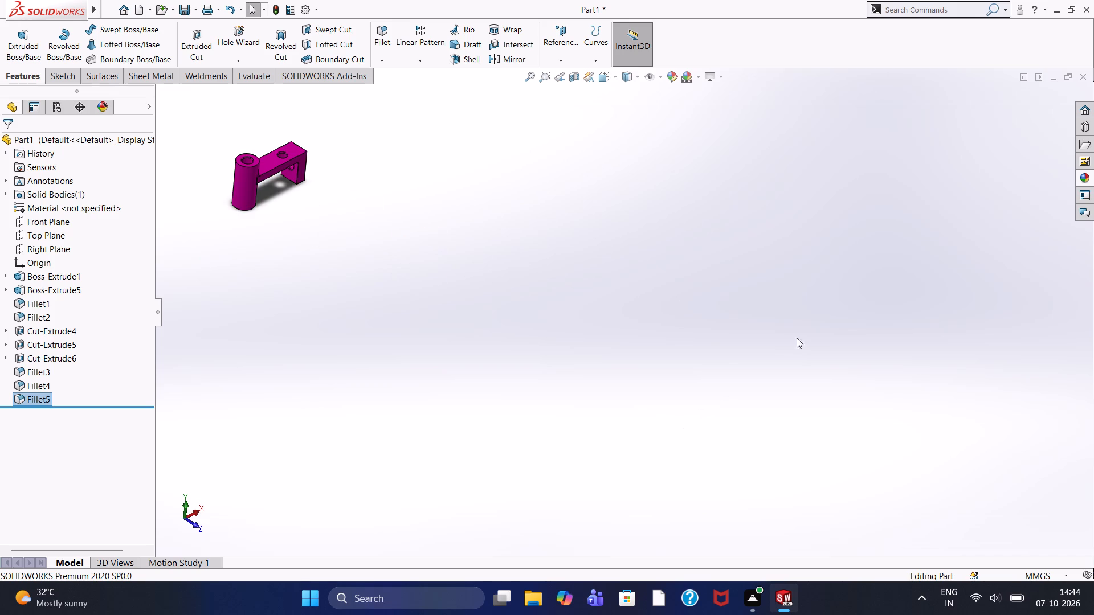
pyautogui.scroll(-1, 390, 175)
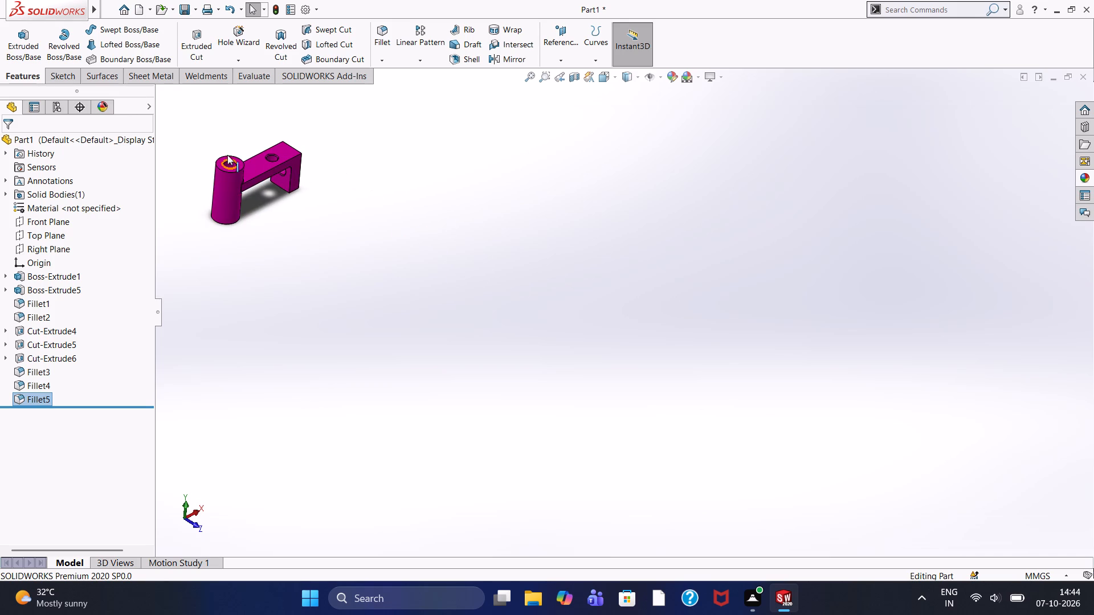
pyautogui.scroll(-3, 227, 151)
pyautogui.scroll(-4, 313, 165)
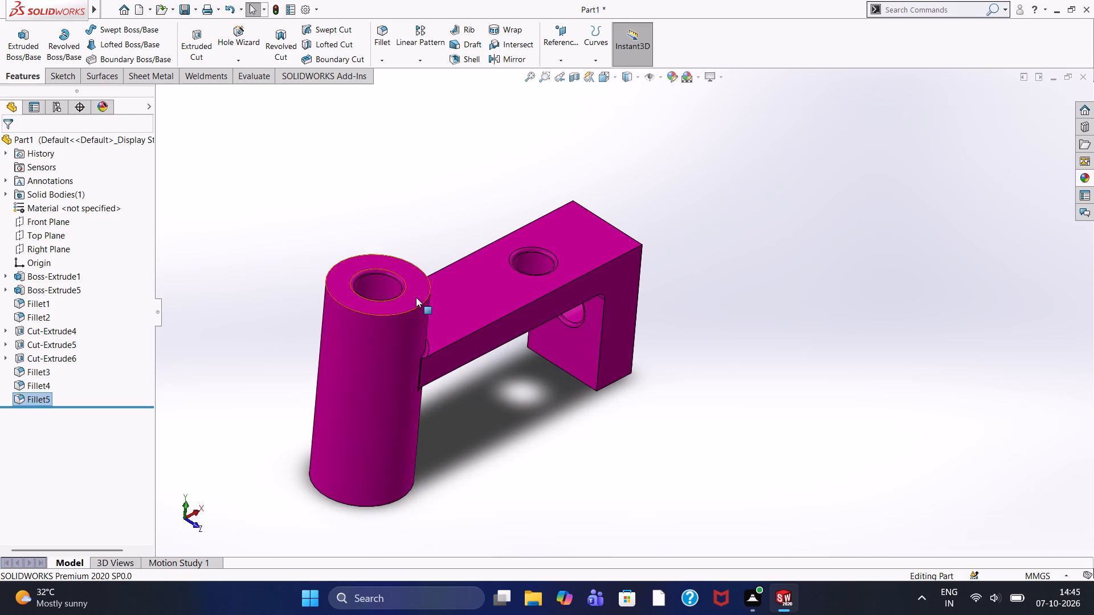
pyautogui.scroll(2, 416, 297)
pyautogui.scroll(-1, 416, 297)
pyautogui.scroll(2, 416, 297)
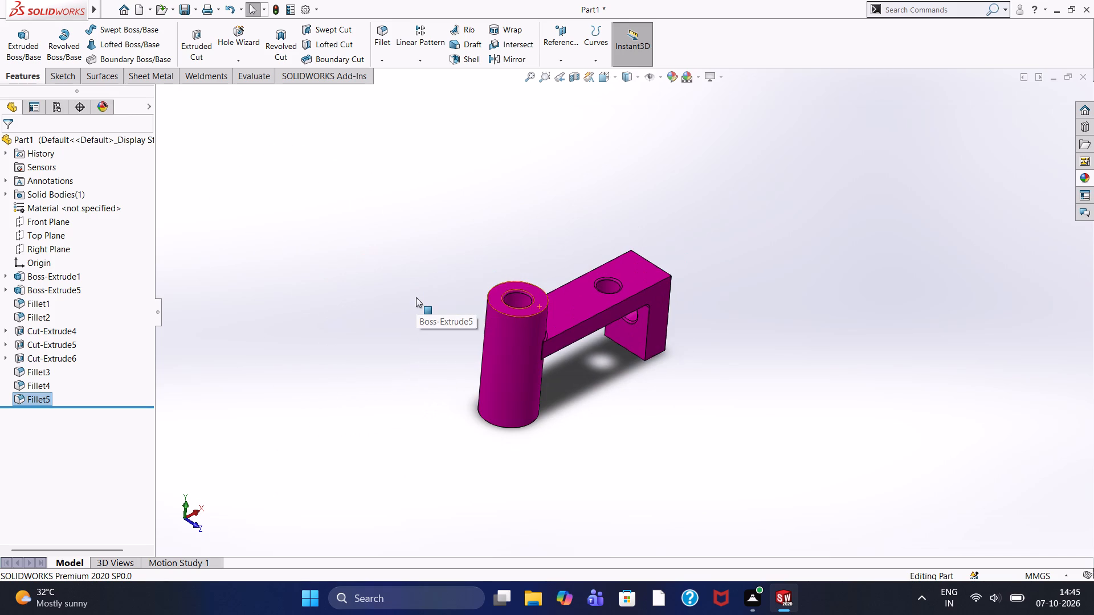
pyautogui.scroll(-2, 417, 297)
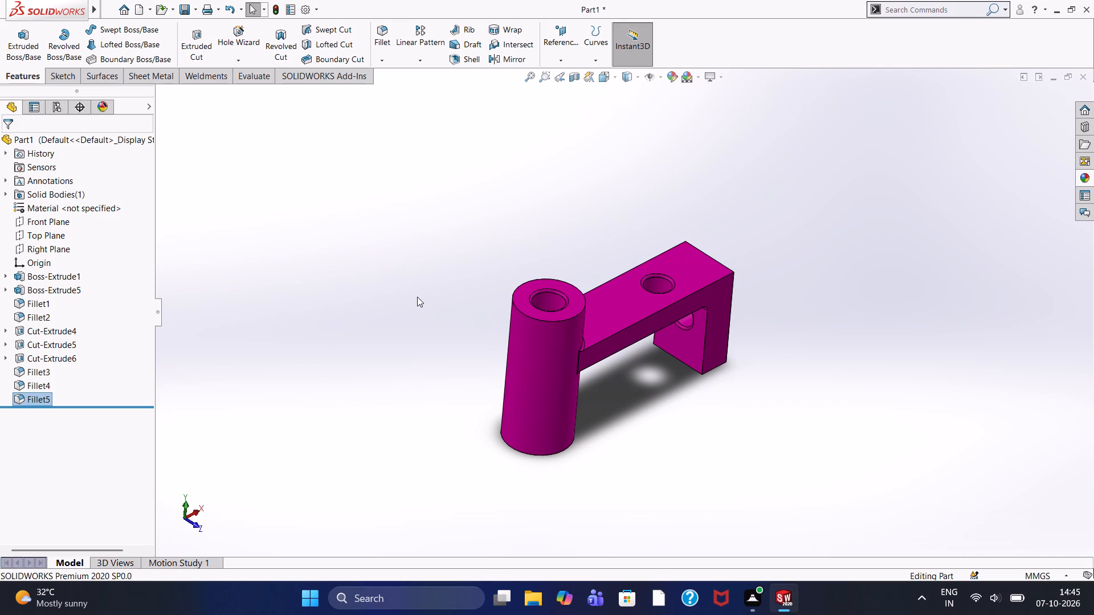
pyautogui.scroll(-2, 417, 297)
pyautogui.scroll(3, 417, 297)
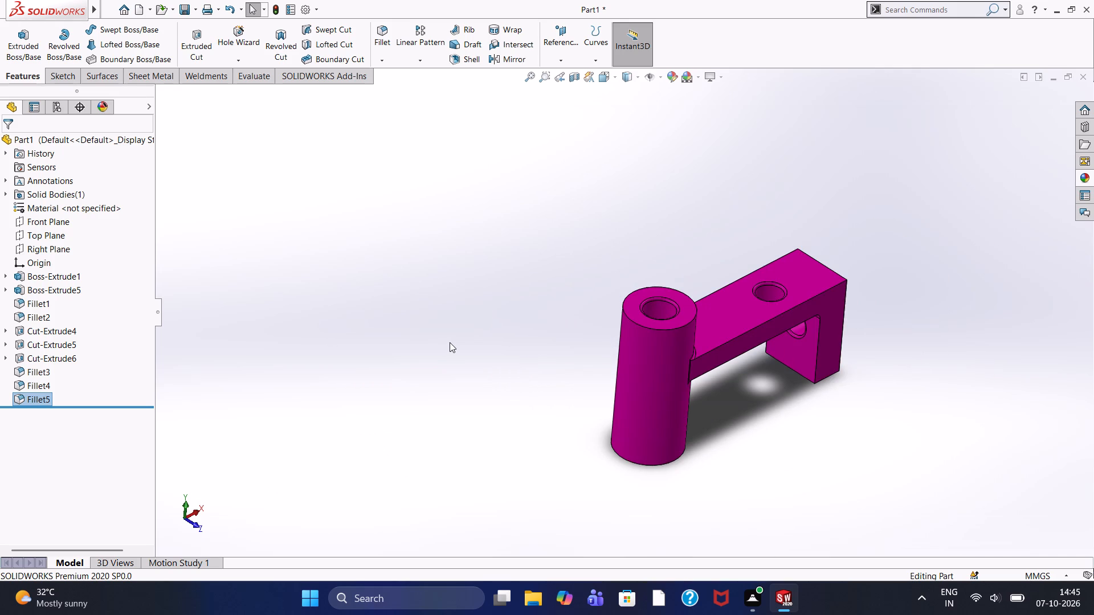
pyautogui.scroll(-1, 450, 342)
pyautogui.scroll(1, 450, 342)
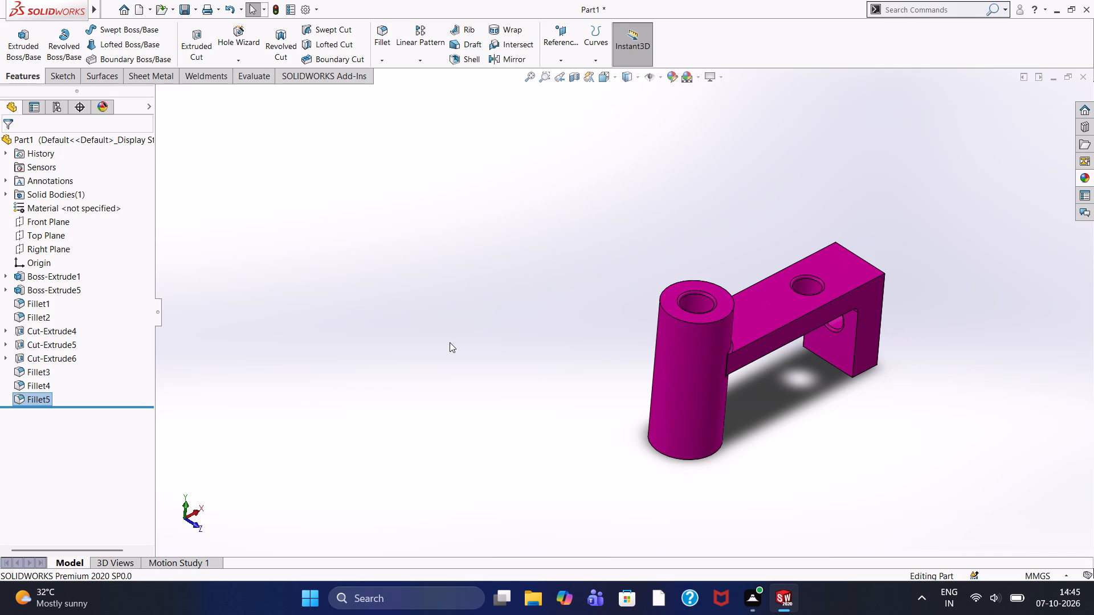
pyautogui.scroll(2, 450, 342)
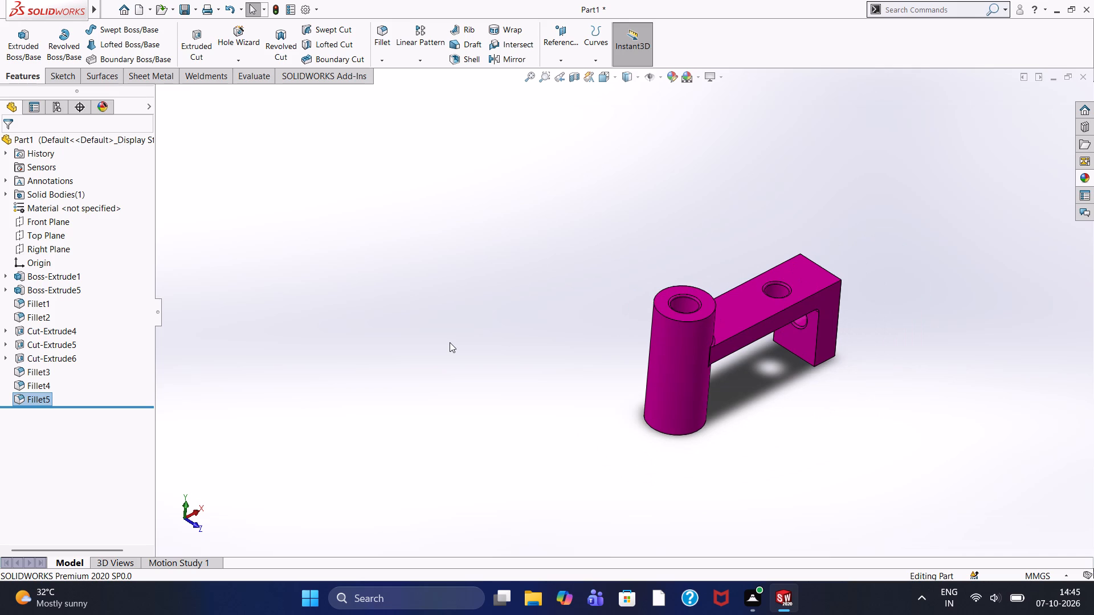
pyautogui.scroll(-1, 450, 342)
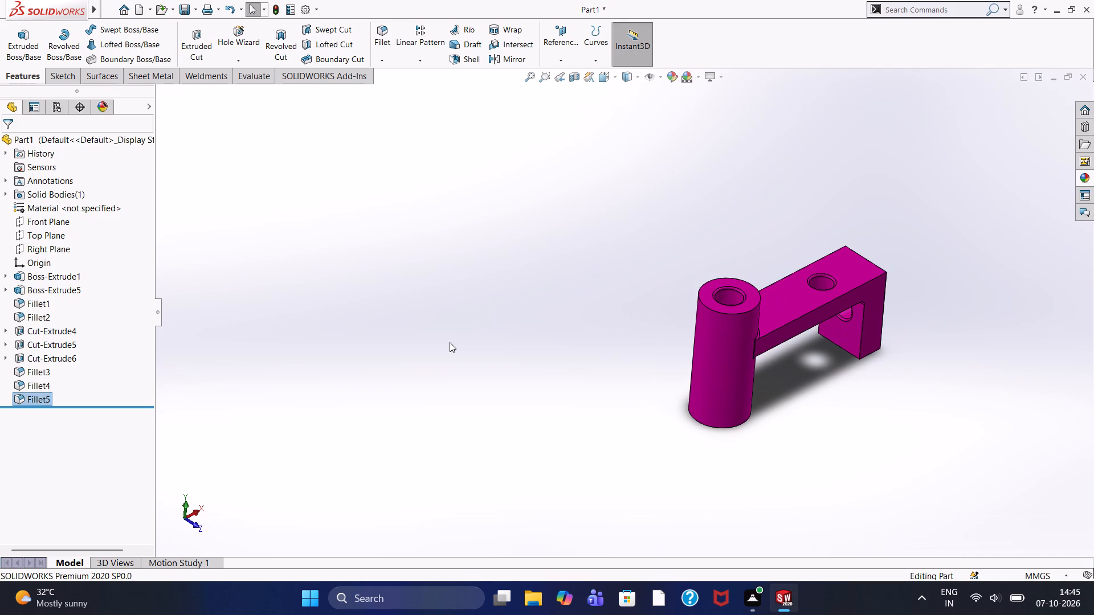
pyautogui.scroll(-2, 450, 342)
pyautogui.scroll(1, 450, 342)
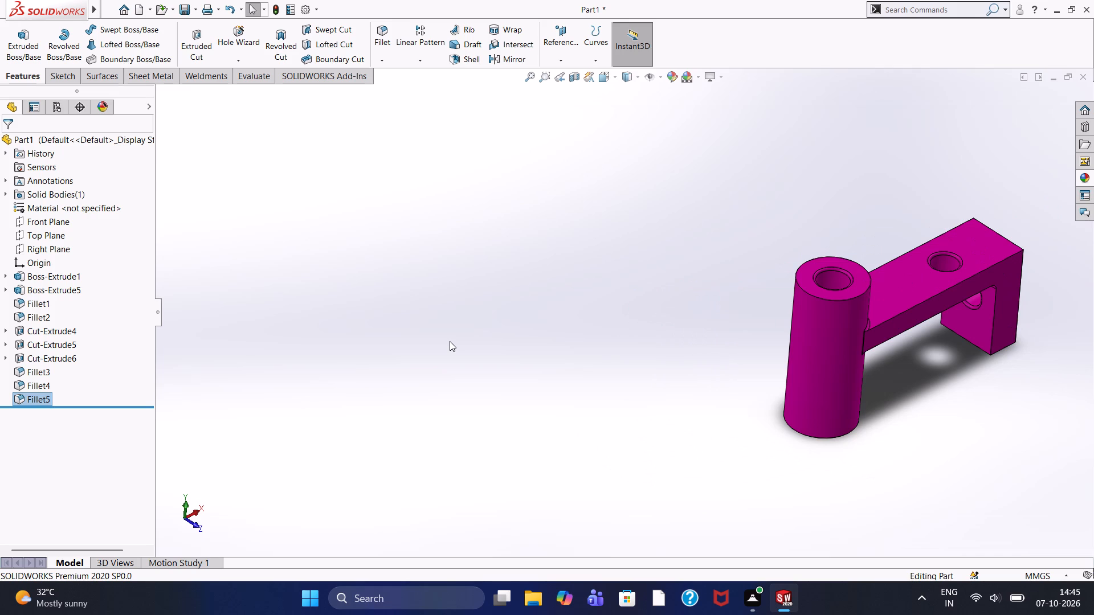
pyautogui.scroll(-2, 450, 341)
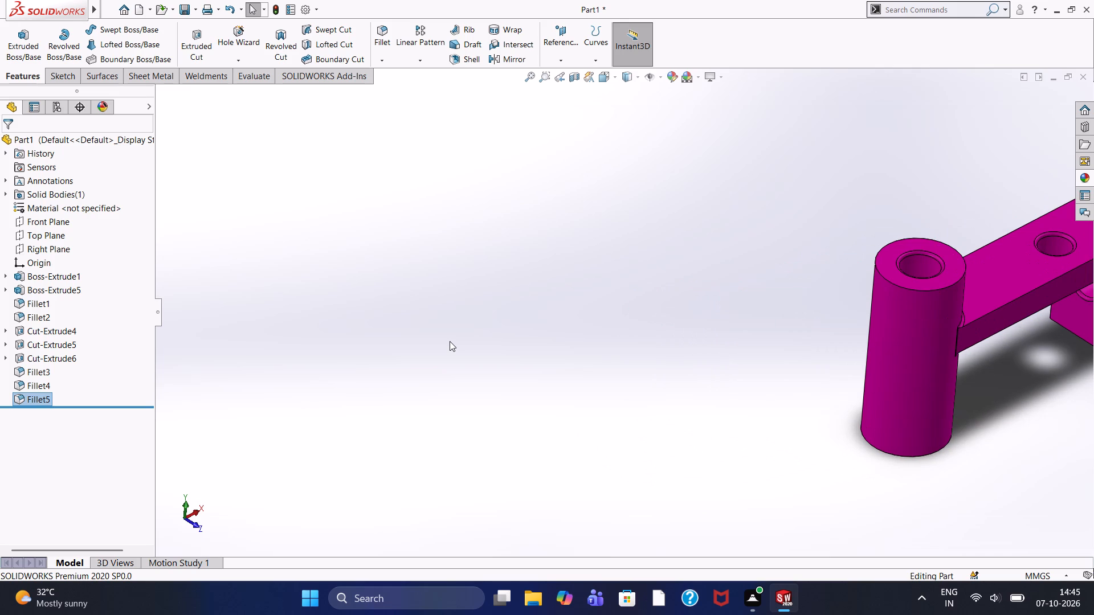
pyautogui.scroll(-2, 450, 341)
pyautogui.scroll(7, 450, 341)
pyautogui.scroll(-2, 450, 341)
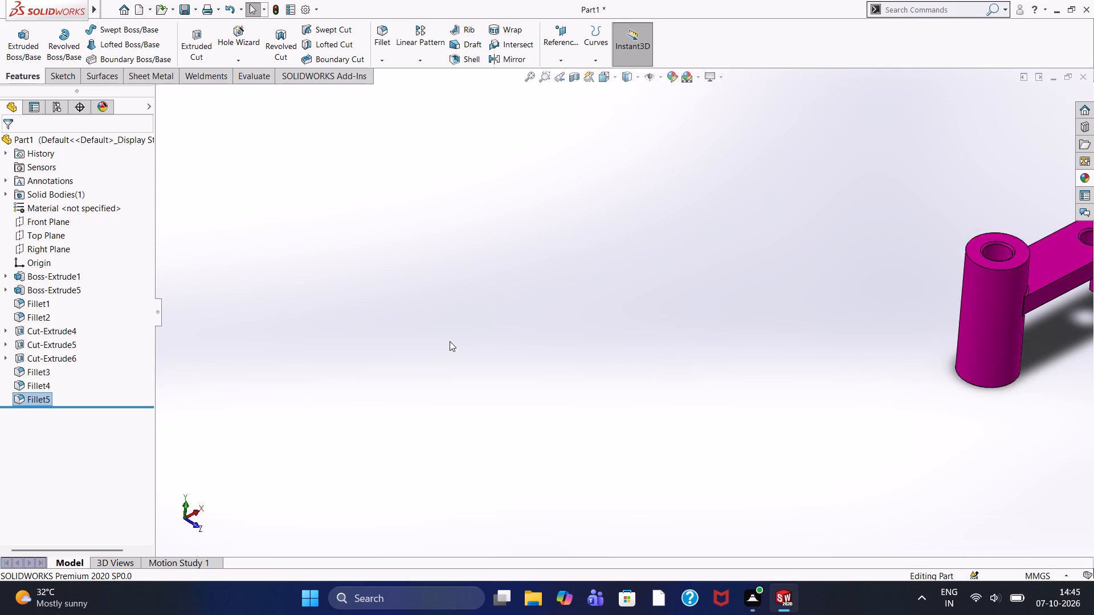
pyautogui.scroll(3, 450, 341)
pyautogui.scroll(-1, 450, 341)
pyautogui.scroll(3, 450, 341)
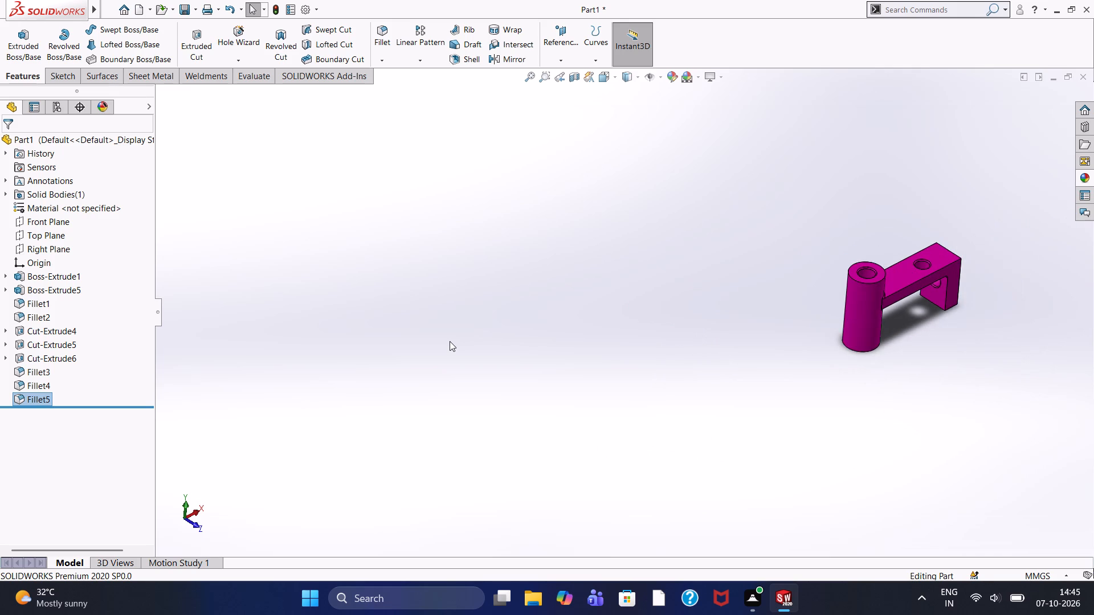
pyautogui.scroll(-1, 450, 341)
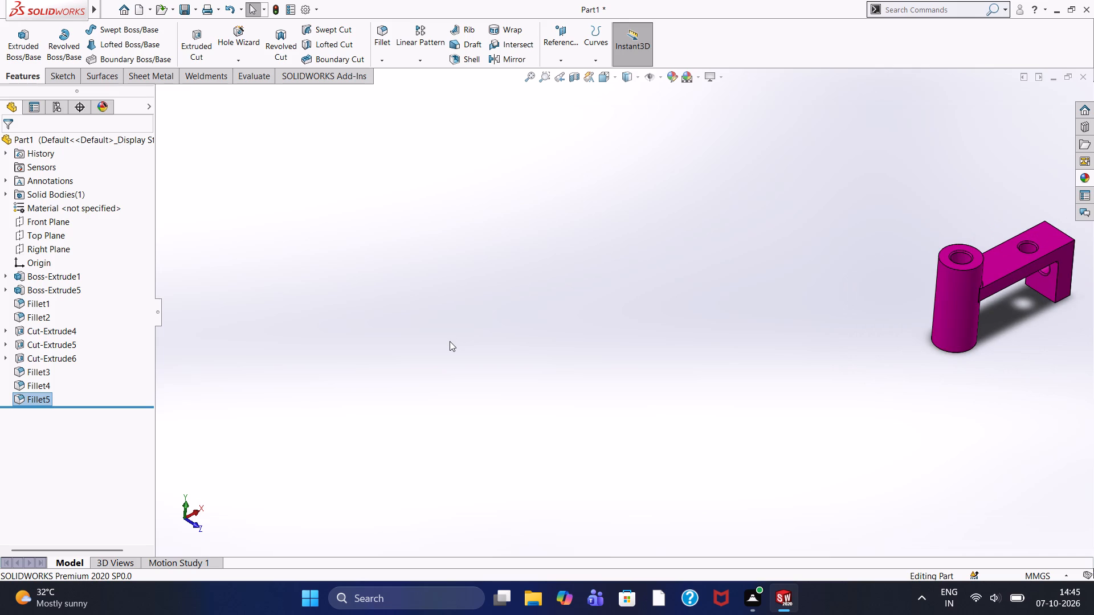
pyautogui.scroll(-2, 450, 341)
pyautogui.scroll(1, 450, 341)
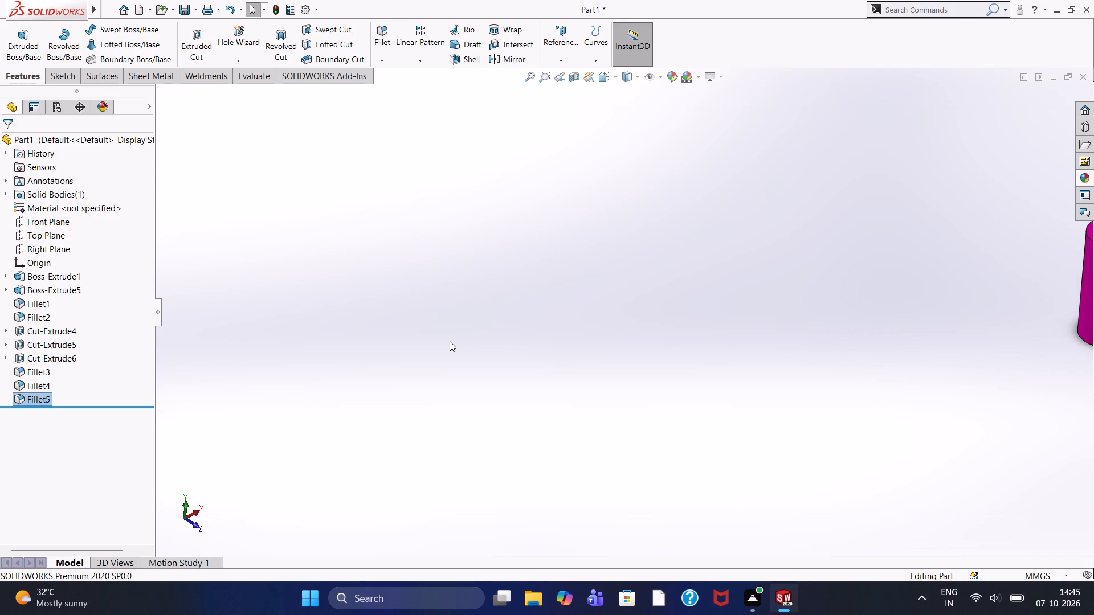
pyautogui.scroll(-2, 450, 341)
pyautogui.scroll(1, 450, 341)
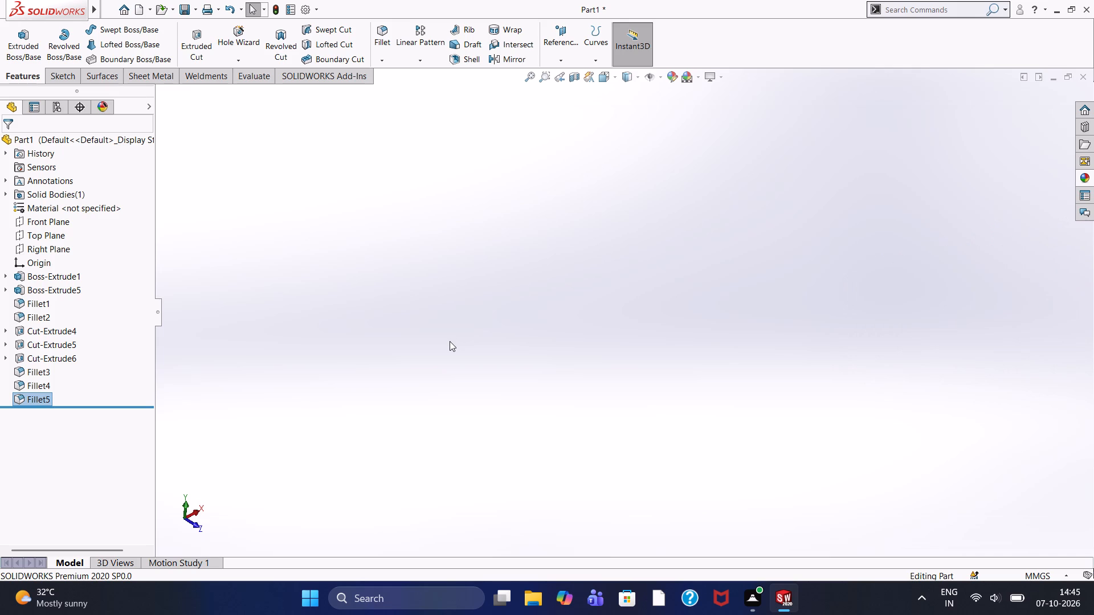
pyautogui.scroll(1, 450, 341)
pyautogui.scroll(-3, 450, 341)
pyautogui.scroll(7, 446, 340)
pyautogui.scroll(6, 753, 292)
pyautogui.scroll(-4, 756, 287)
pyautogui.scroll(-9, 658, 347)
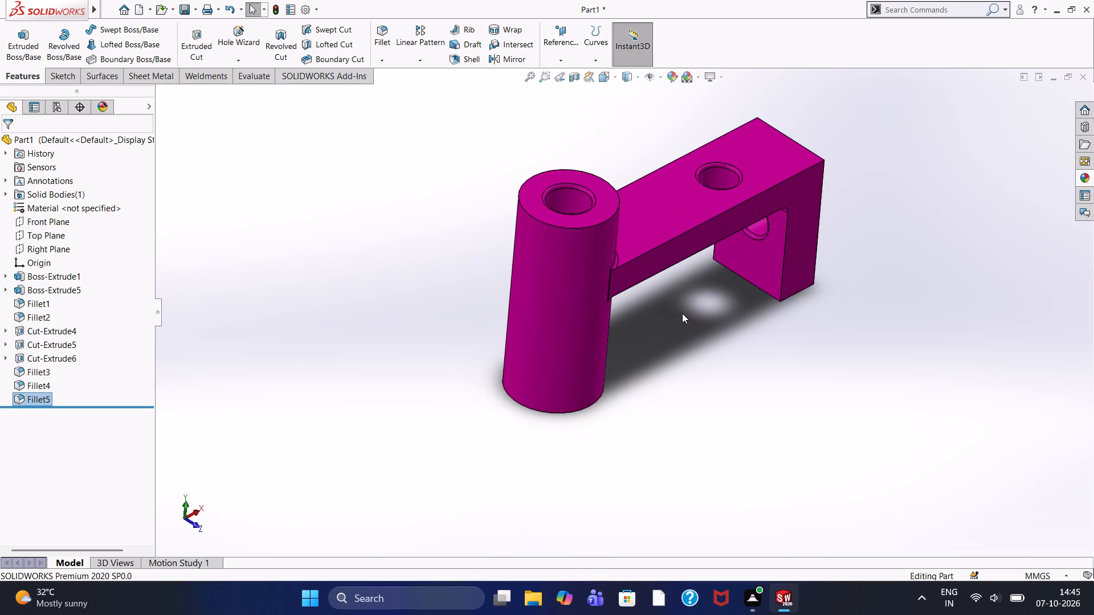
# Examine the finished bracket from the front, back and underside, including the boss bore, both holes and the junction fillets.
pyautogui.scroll(2, 682, 313)
pyautogui.moveTo(681, 306); pyautogui.dragTo(681, 304, button='middle')
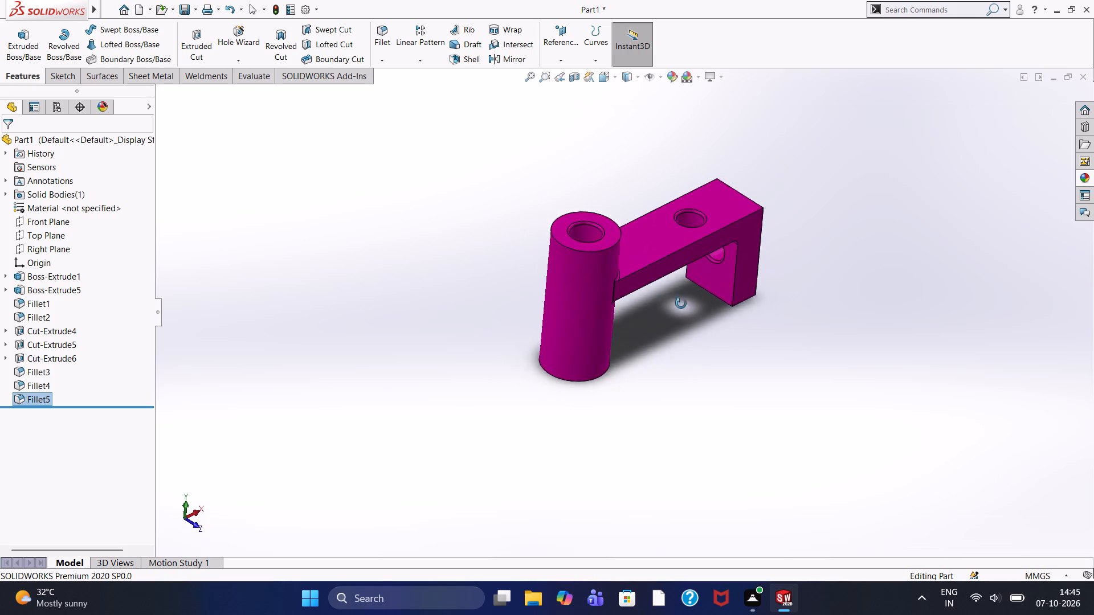
pyautogui.moveTo(681, 304); pyautogui.dragTo(791, 313, button='middle')
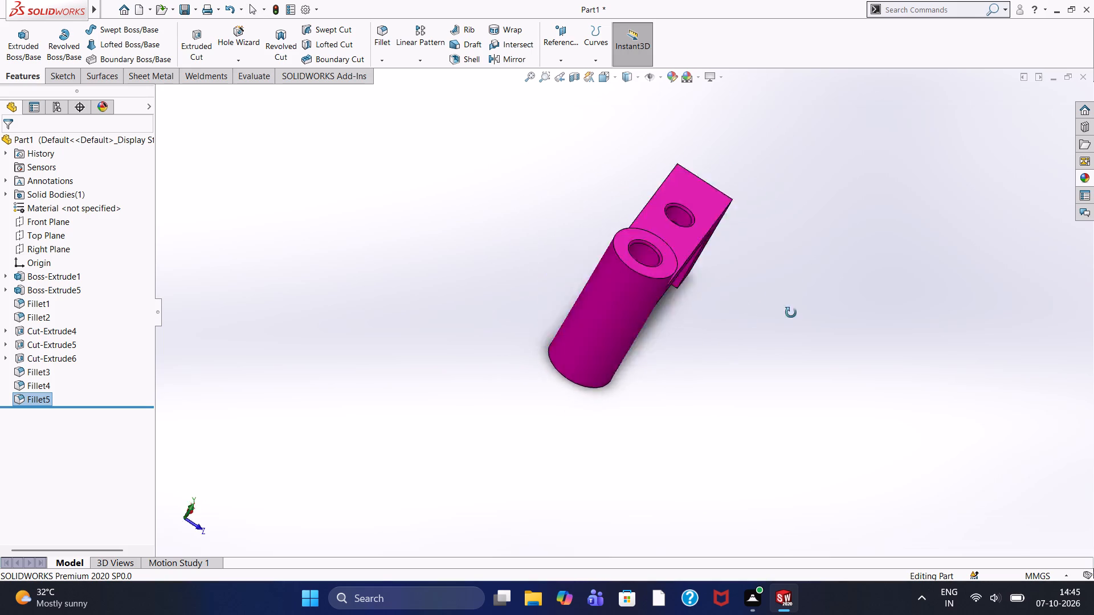
pyautogui.moveTo(791, 313); pyautogui.dragTo(860, 293, button='middle')
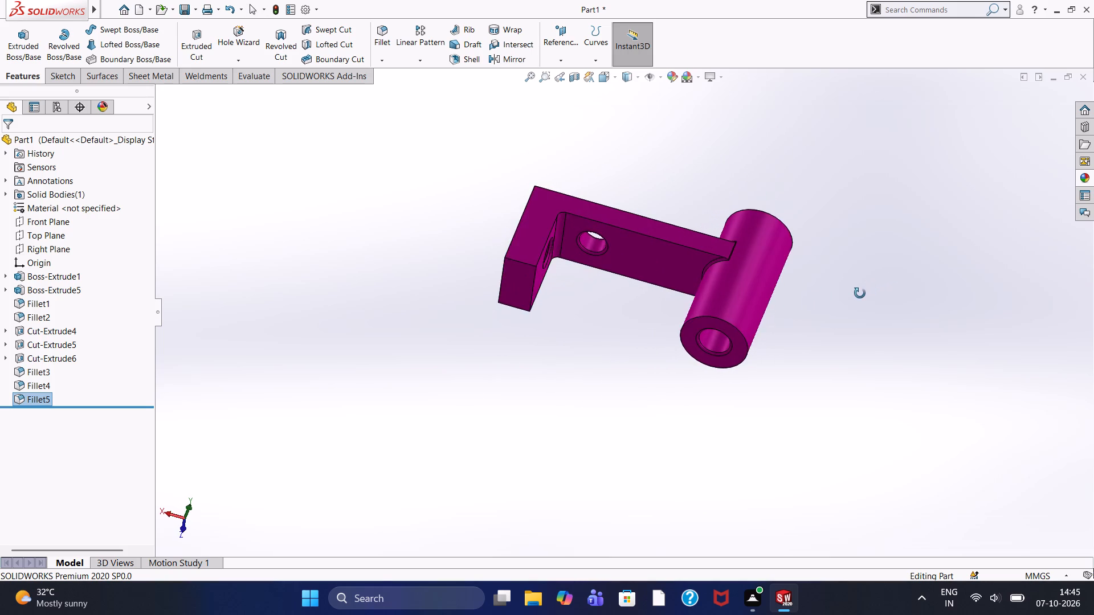
pyautogui.moveTo(860, 293); pyautogui.dragTo(806, 310, button='middle')
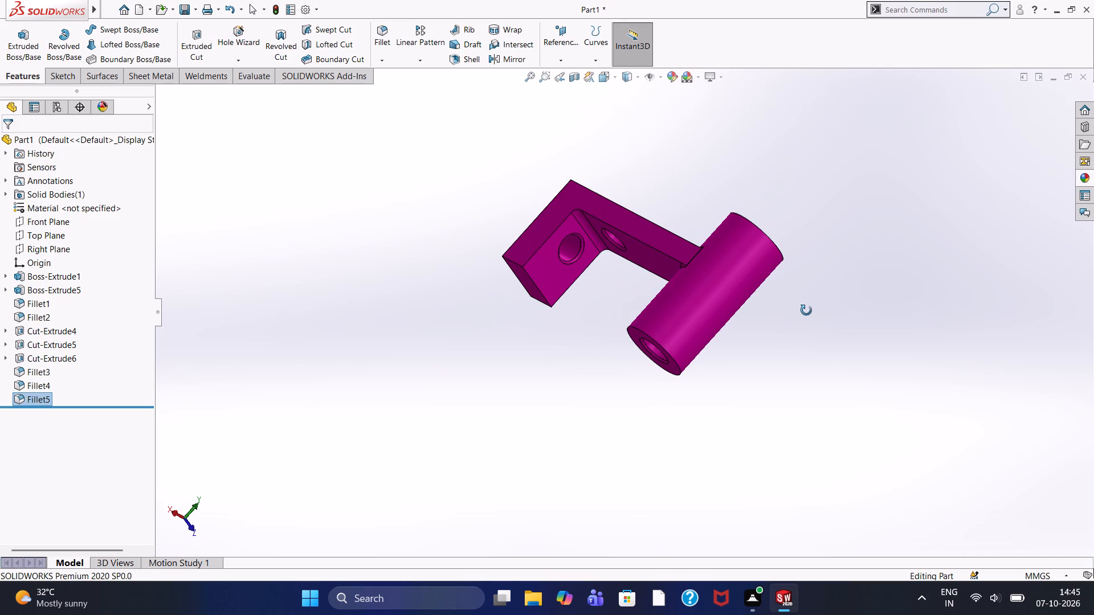
pyautogui.moveTo(806, 310); pyautogui.dragTo(722, 332, button='middle')
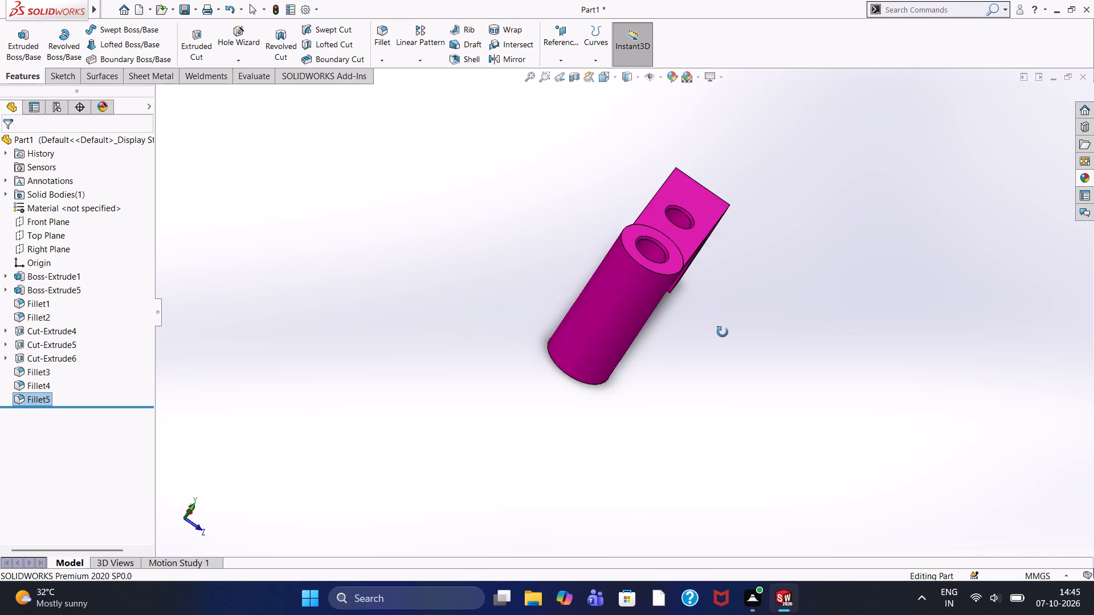
pyautogui.moveTo(722, 332); pyautogui.dragTo(829, 305, button='middle')
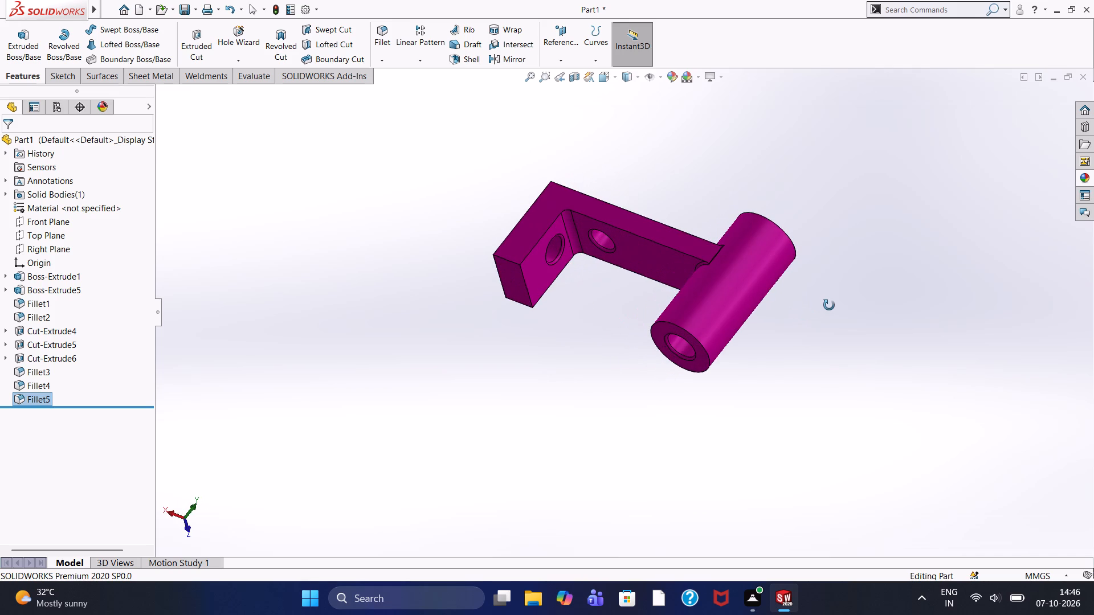
pyautogui.moveTo(829, 305); pyautogui.dragTo(753, 316, button='middle')
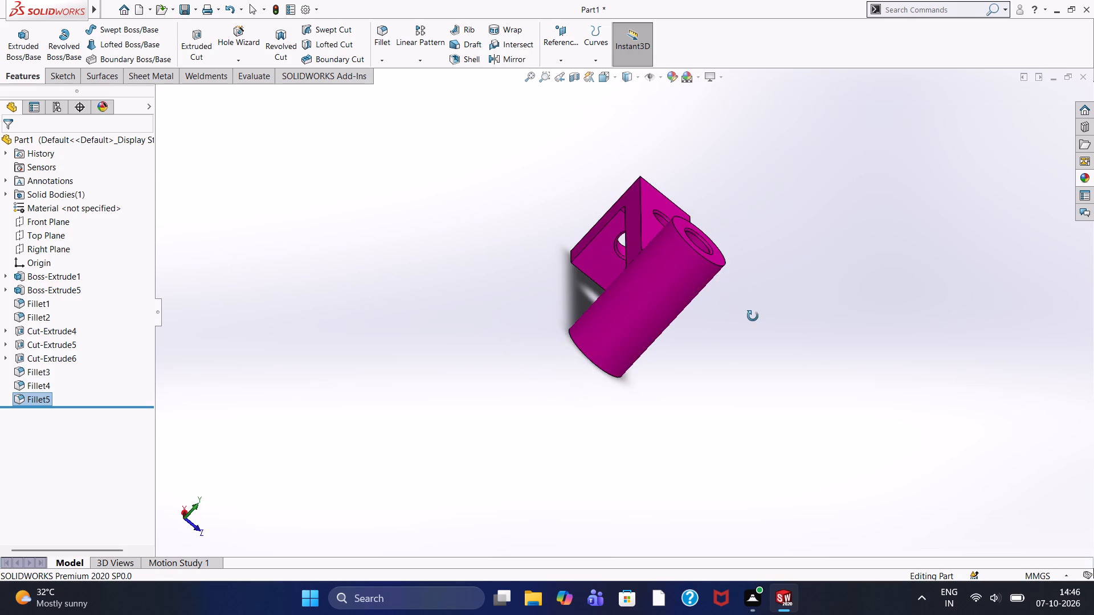
pyautogui.moveTo(753, 316); pyautogui.dragTo(757, 307, button='middle')
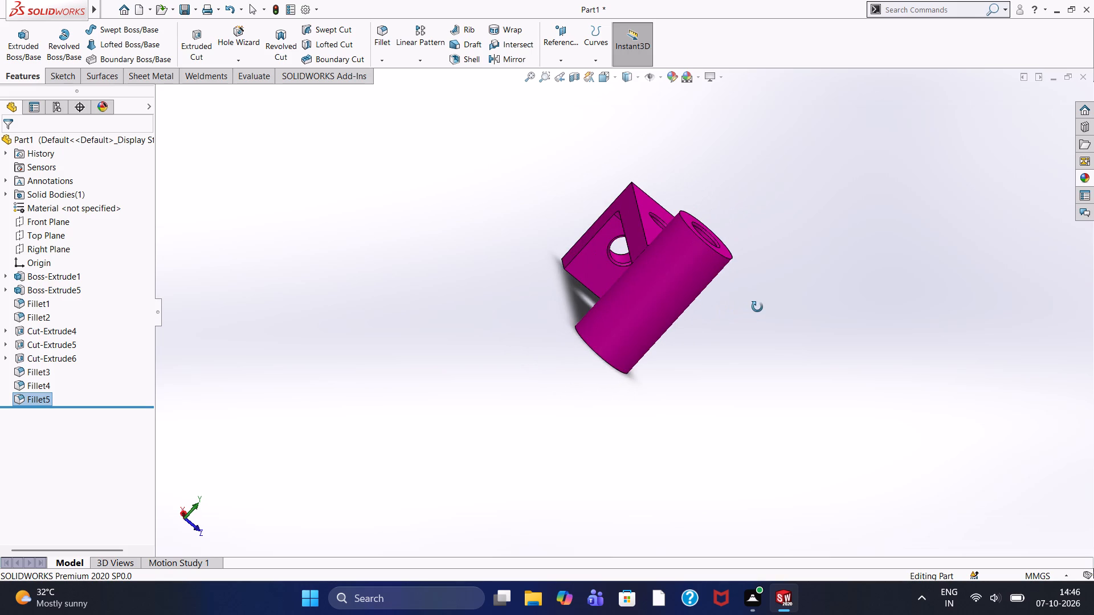
pyautogui.moveTo(757, 307); pyautogui.dragTo(740, 300, button='middle')
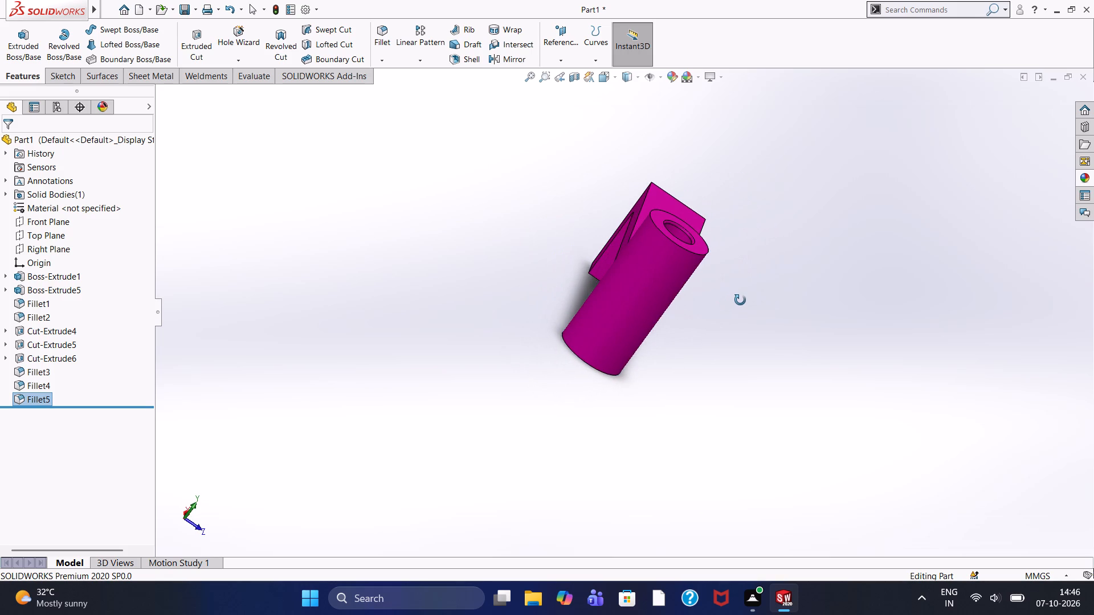
pyautogui.moveTo(740, 300); pyautogui.dragTo(816, 296, button='middle')
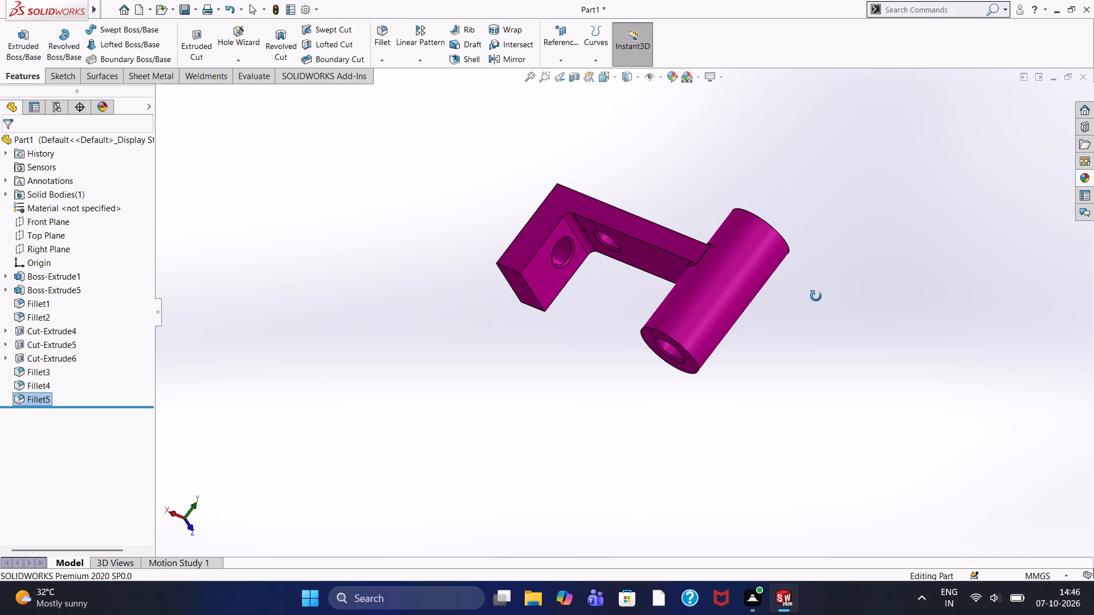
pyautogui.moveTo(816, 296); pyautogui.dragTo(868, 277, button='middle')
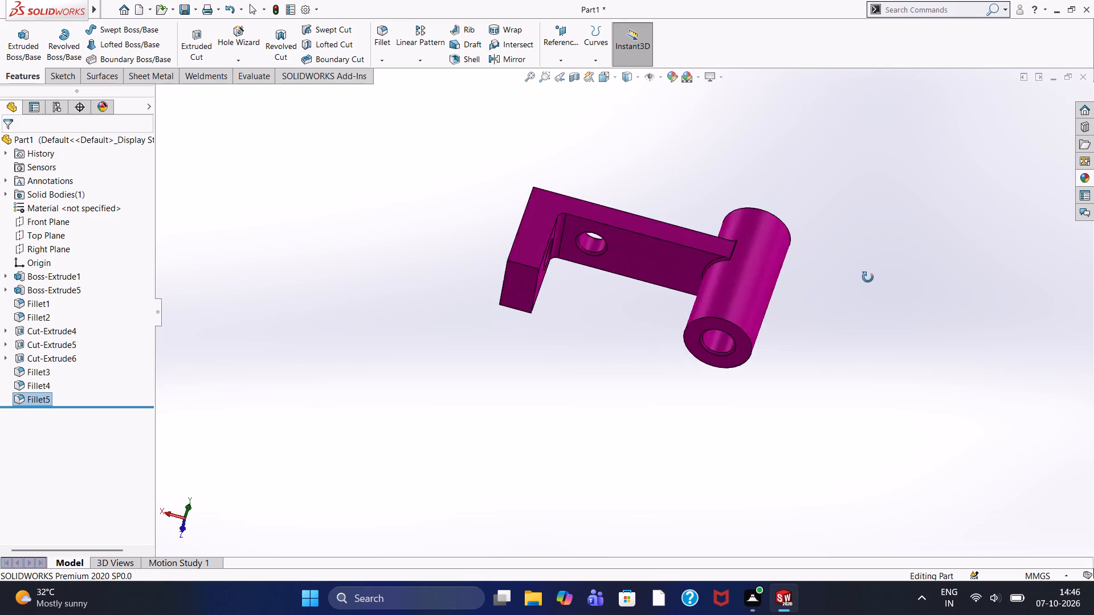
# Examine the finished bracket from several angles, including the boss bore, the arm and leg holes and the arm-to-boss junction.
pyautogui.moveTo(868, 277); pyautogui.dragTo(678, 272, button='middle')
pyautogui.moveTo(665, 270); pyautogui.dragTo(663, 270, button='middle')
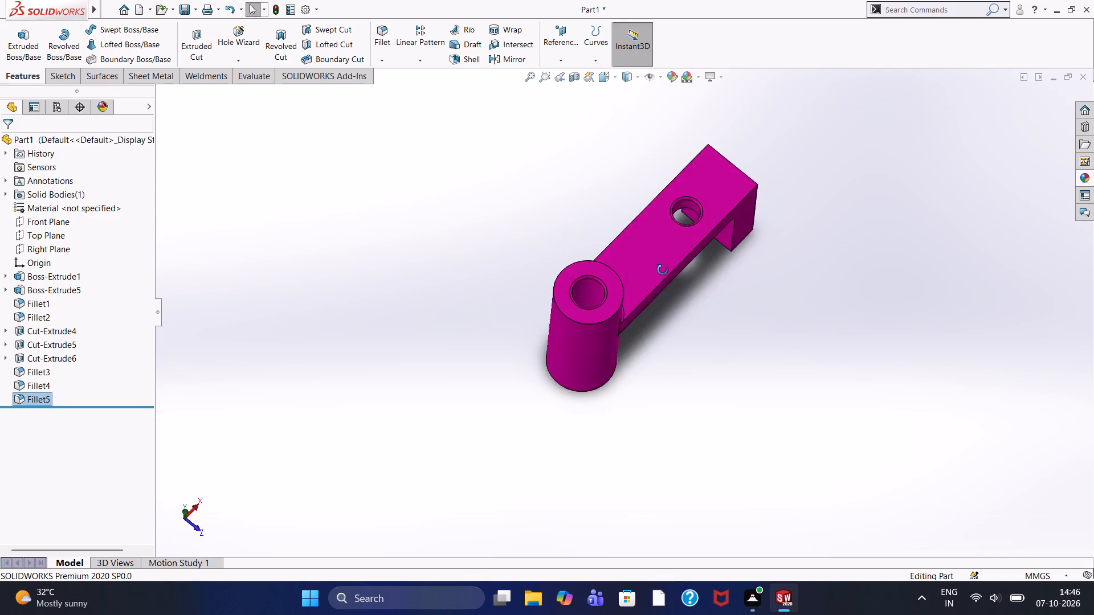
pyautogui.moveTo(663, 270); pyautogui.dragTo(691, 187, button='middle')
pyautogui.scroll(1, 693, 240)
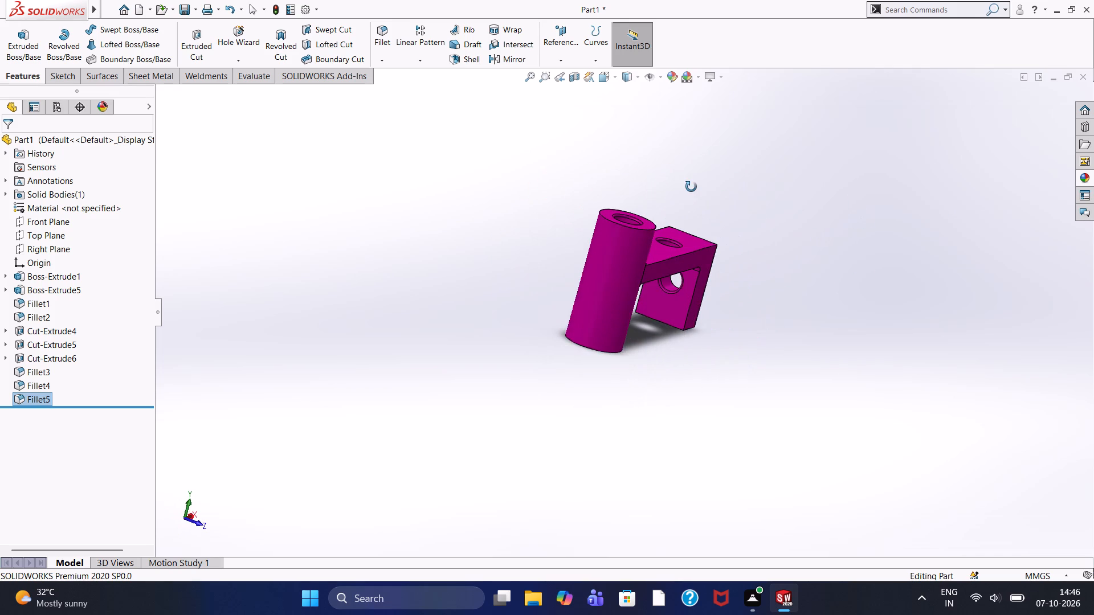
pyautogui.moveTo(691, 187); pyautogui.dragTo(774, 220, button='middle')
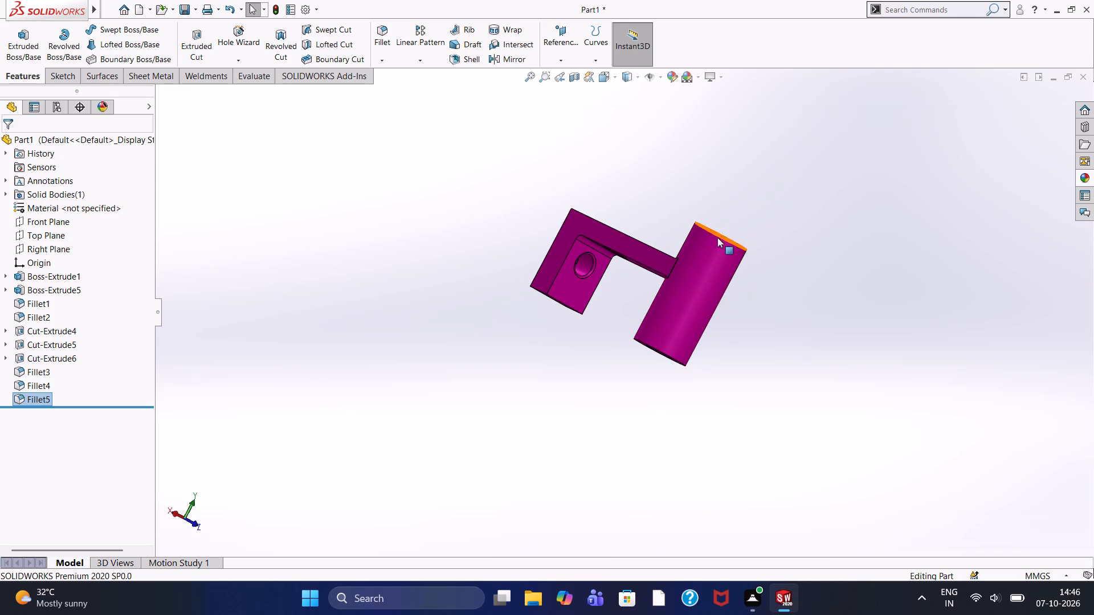
pyautogui.scroll(1, 682, 243)
pyautogui.scroll(-4, 682, 243)
pyautogui.scroll(1, 614, 281)
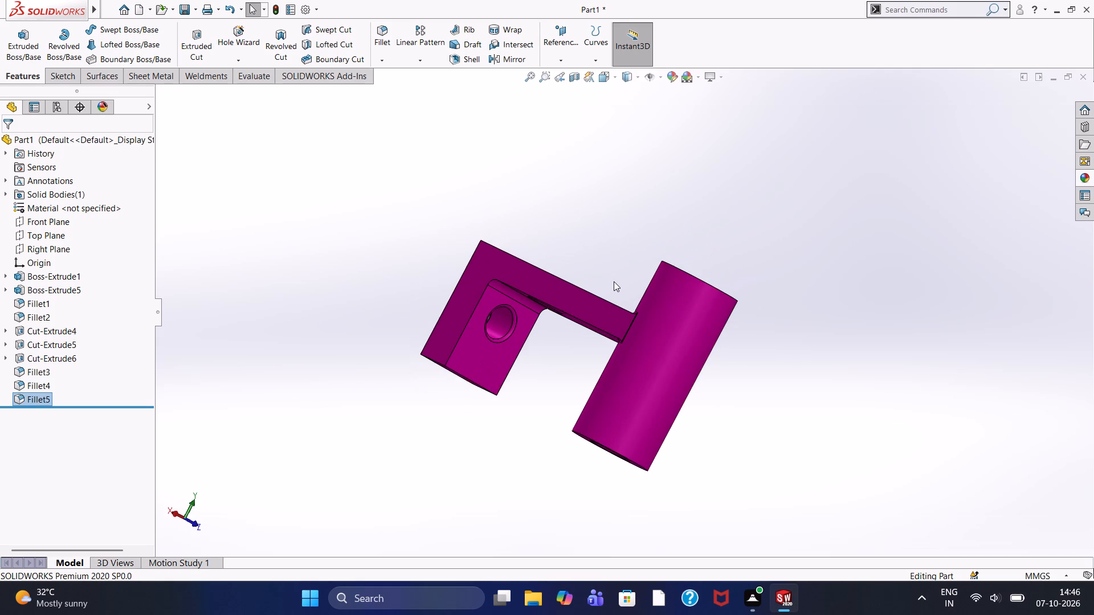
pyautogui.moveTo(614, 277); pyautogui.dragTo(467, 155, button='middle')
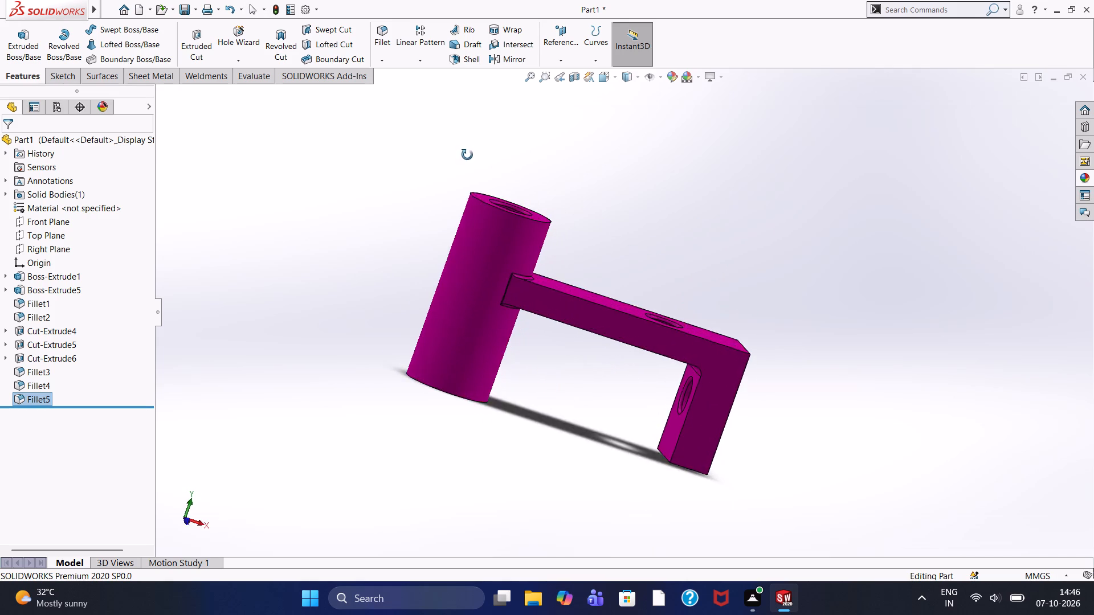
pyautogui.moveTo(467, 155); pyautogui.dragTo(477, 143, button='middle')
pyautogui.moveTo(593, 397); pyautogui.dragTo(574, 380, button='middle')
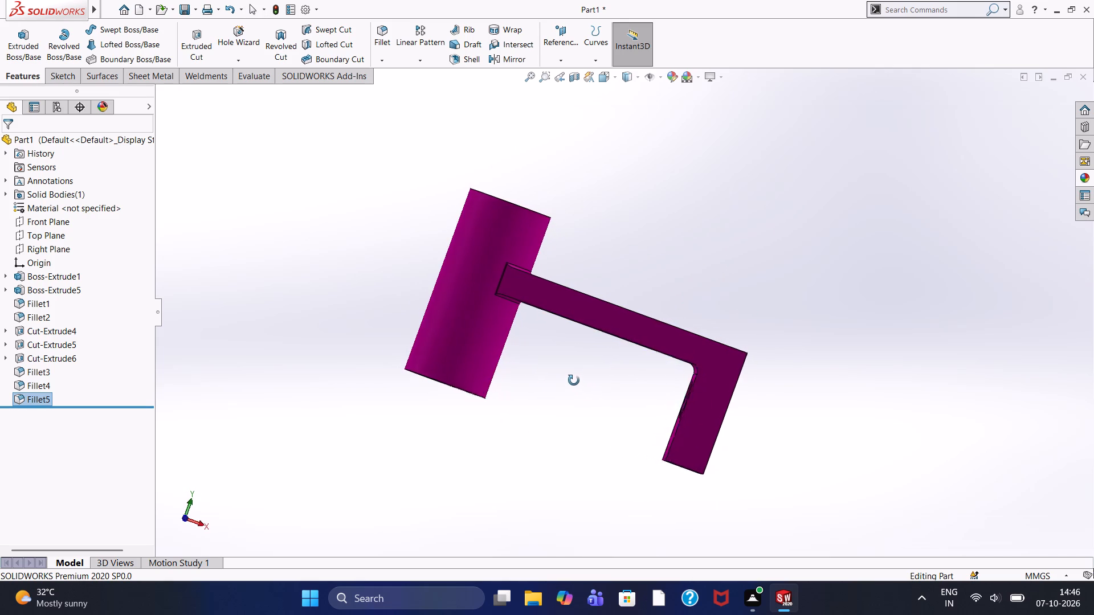
pyautogui.moveTo(574, 380); pyautogui.dragTo(548, 398, button='middle')
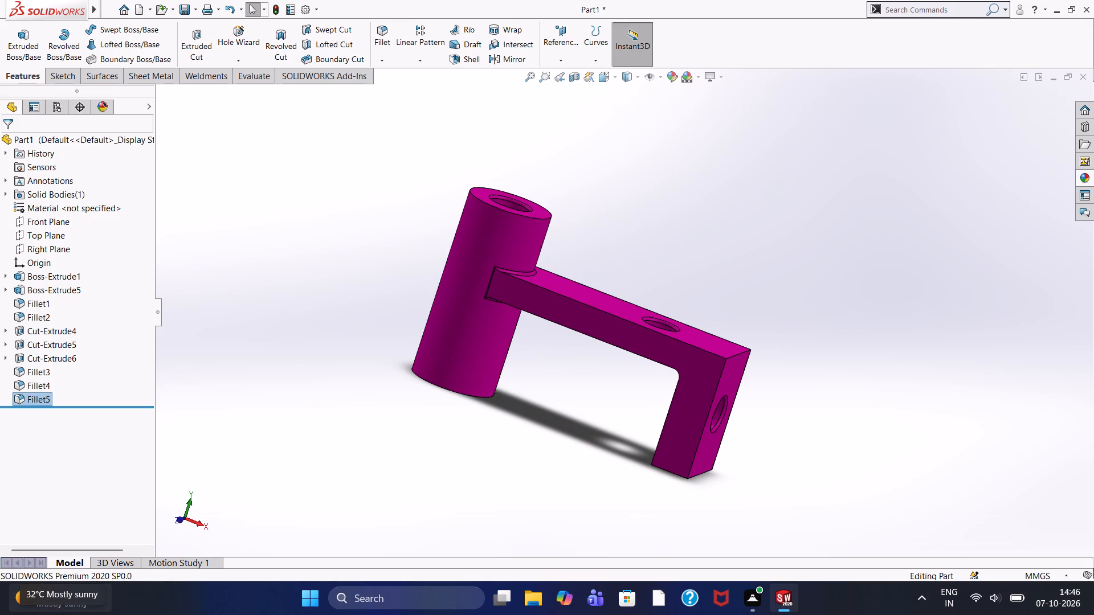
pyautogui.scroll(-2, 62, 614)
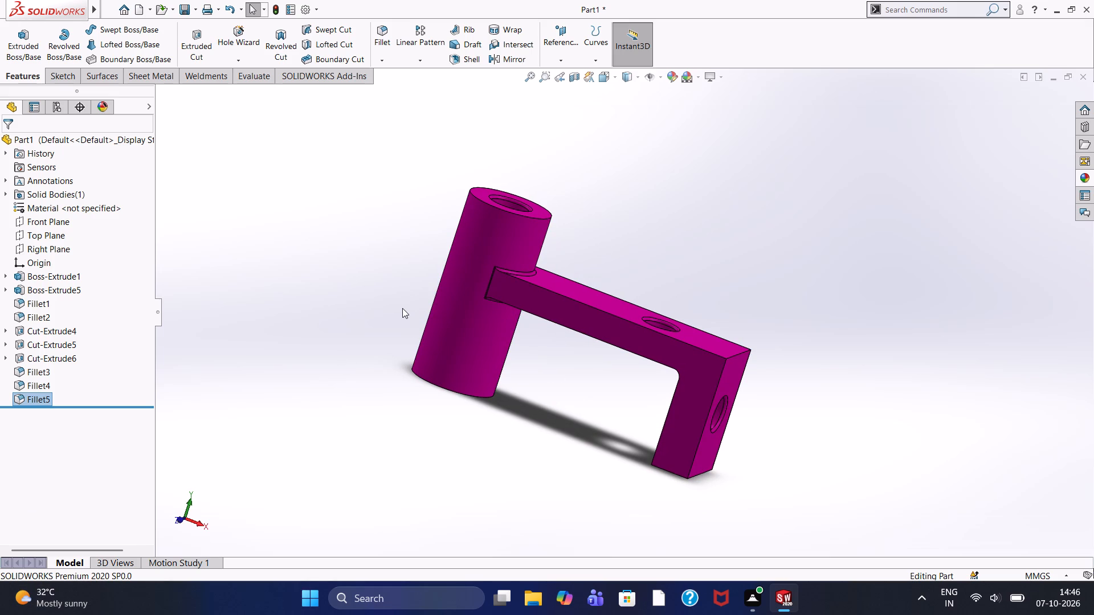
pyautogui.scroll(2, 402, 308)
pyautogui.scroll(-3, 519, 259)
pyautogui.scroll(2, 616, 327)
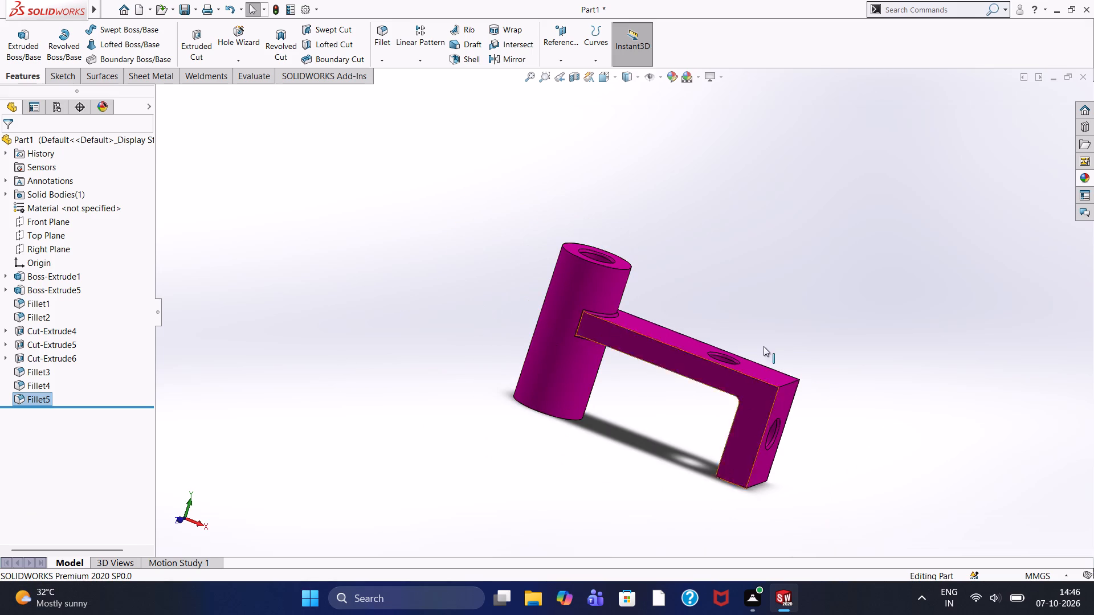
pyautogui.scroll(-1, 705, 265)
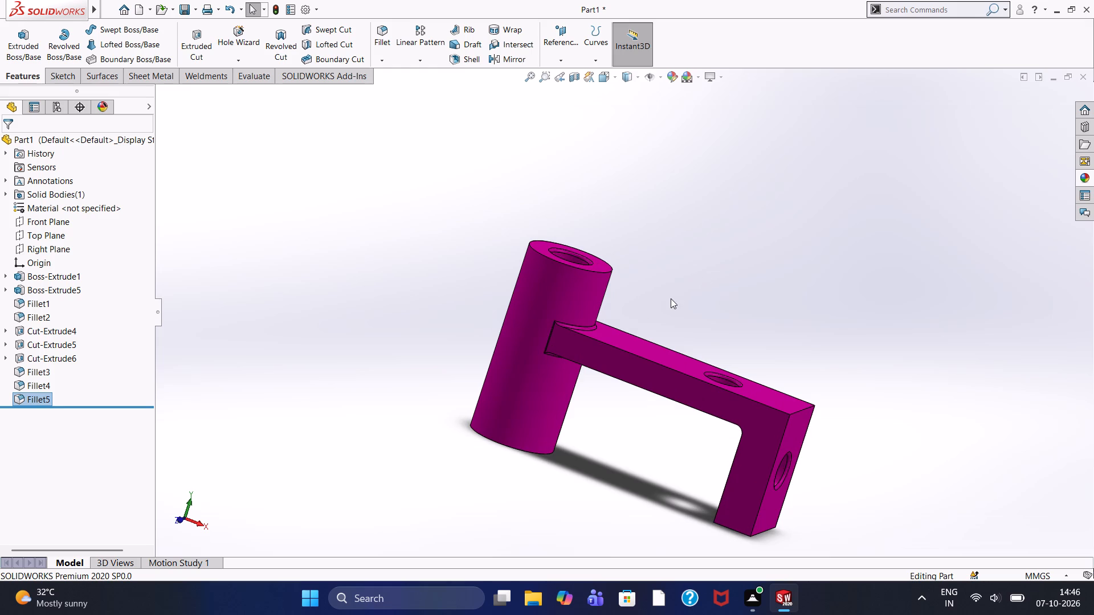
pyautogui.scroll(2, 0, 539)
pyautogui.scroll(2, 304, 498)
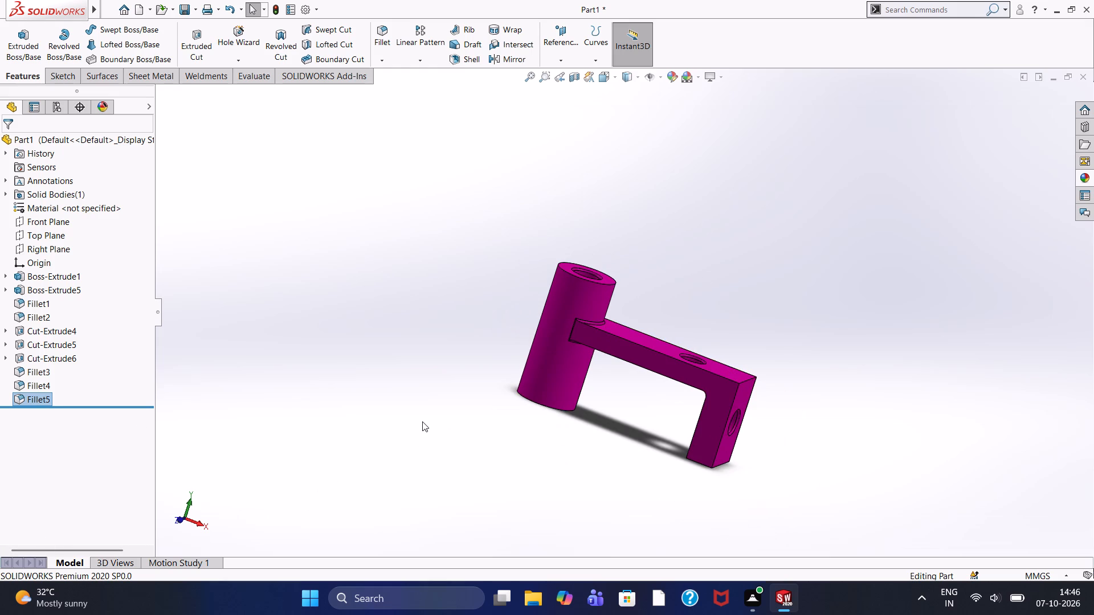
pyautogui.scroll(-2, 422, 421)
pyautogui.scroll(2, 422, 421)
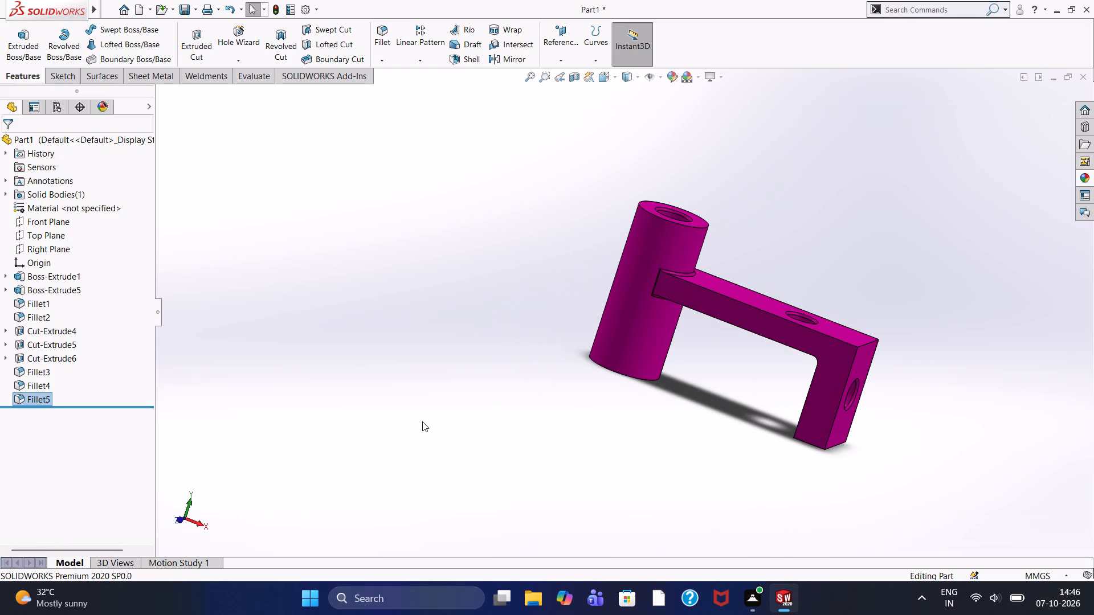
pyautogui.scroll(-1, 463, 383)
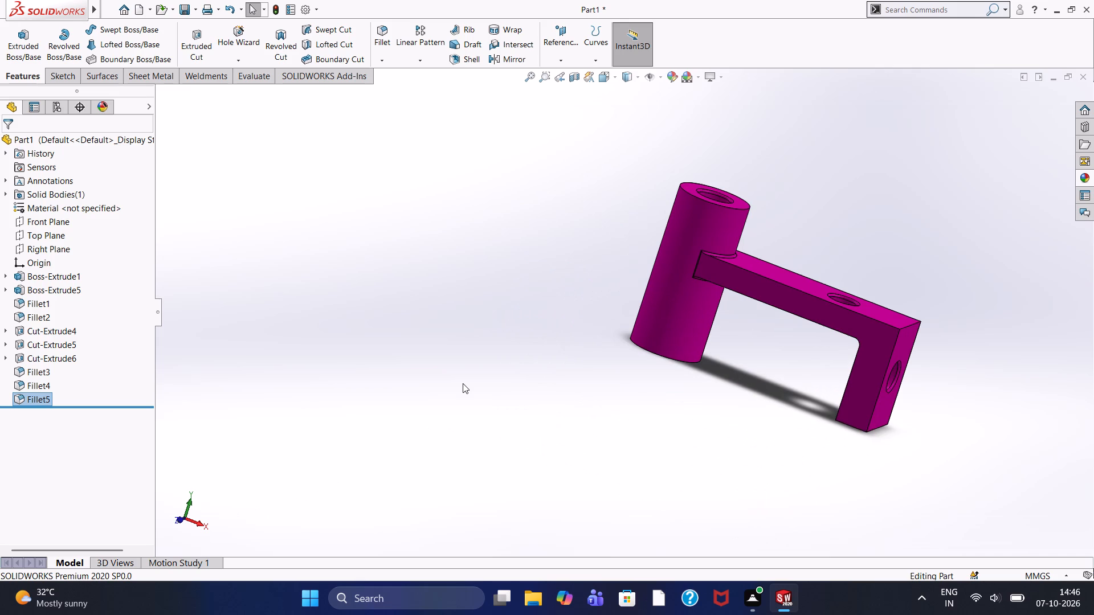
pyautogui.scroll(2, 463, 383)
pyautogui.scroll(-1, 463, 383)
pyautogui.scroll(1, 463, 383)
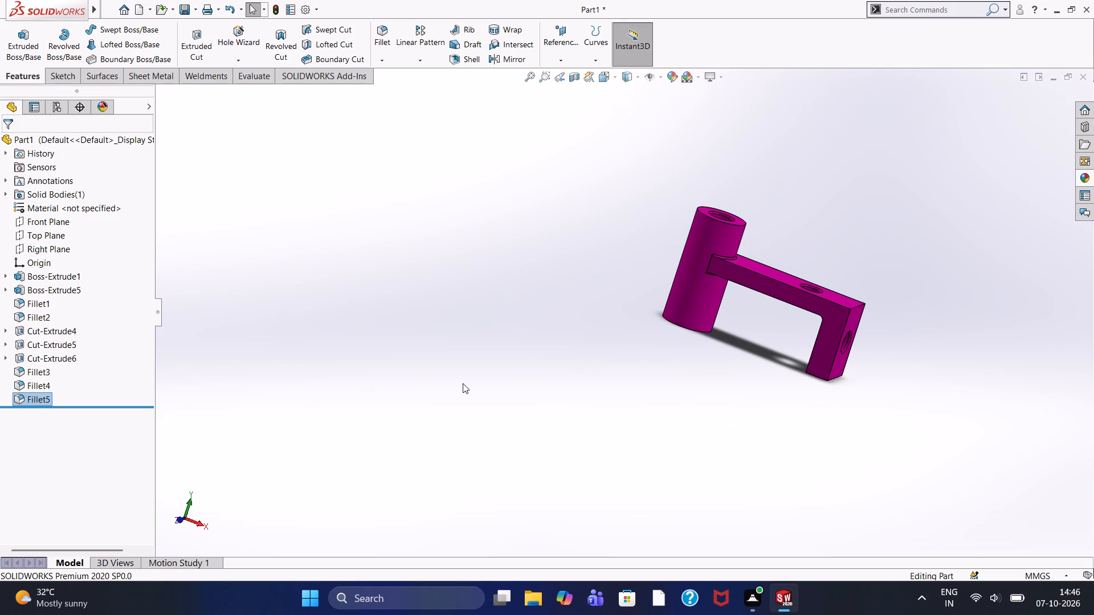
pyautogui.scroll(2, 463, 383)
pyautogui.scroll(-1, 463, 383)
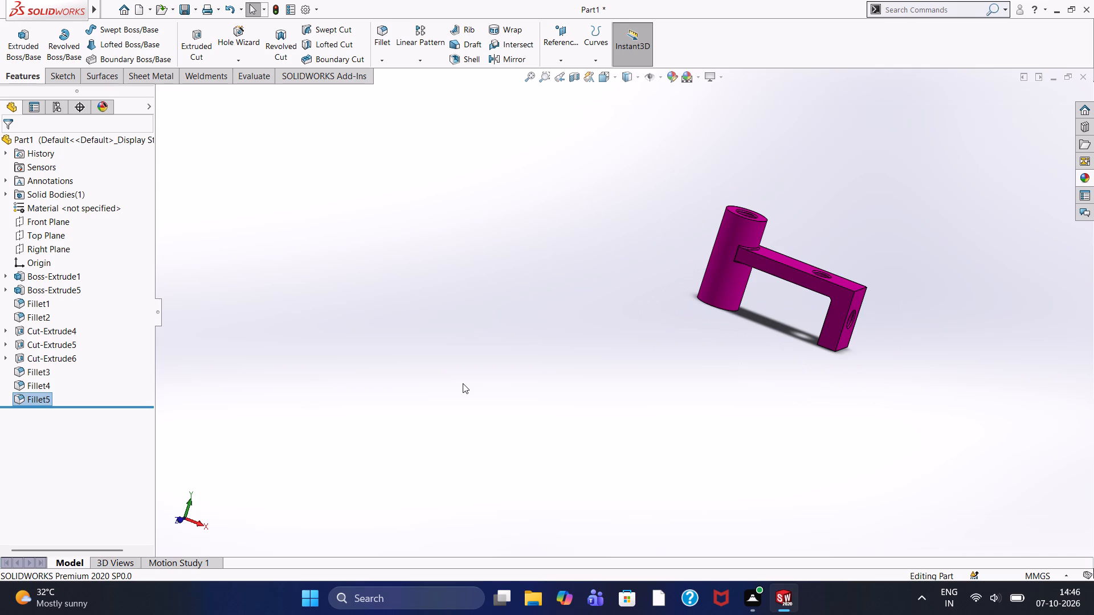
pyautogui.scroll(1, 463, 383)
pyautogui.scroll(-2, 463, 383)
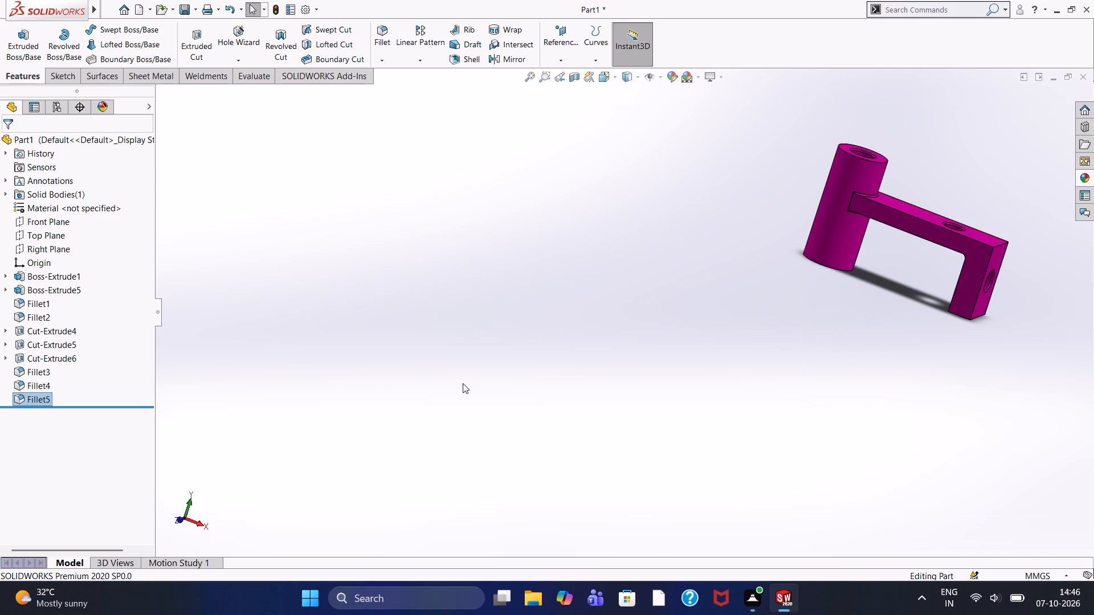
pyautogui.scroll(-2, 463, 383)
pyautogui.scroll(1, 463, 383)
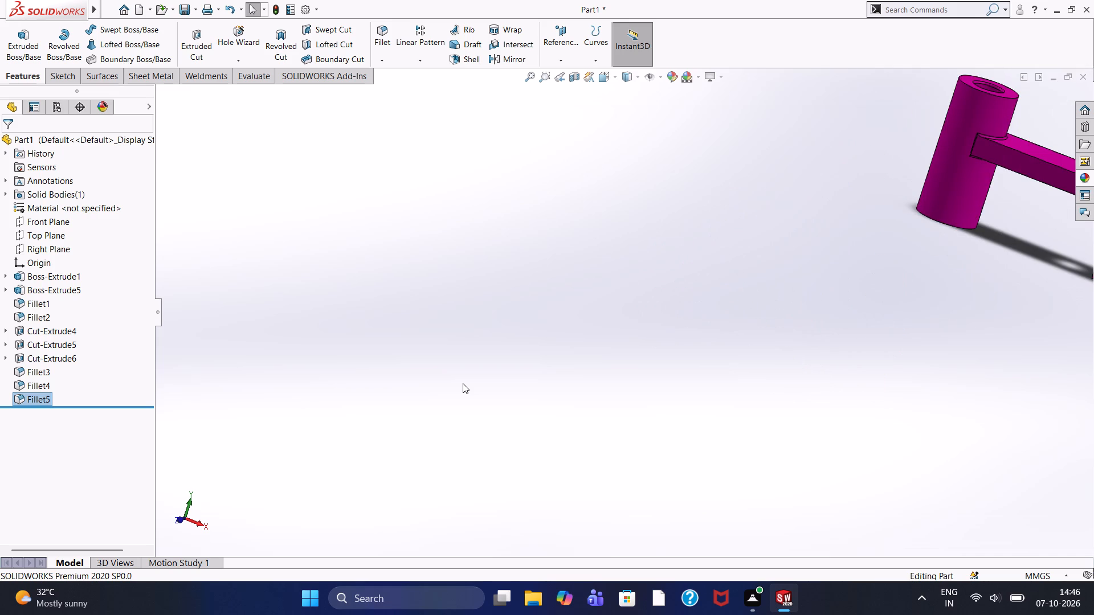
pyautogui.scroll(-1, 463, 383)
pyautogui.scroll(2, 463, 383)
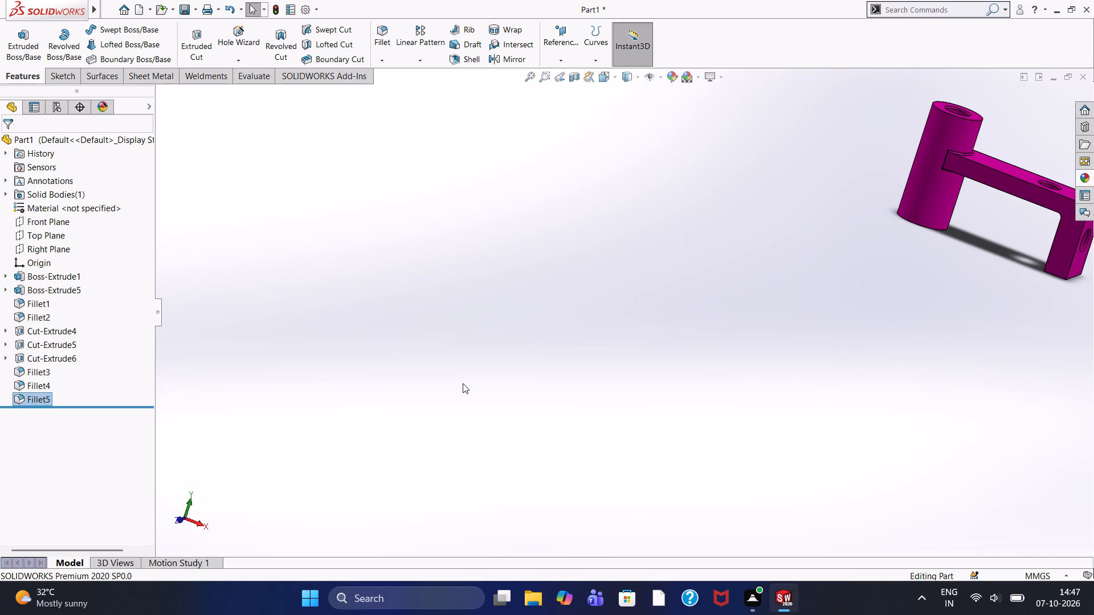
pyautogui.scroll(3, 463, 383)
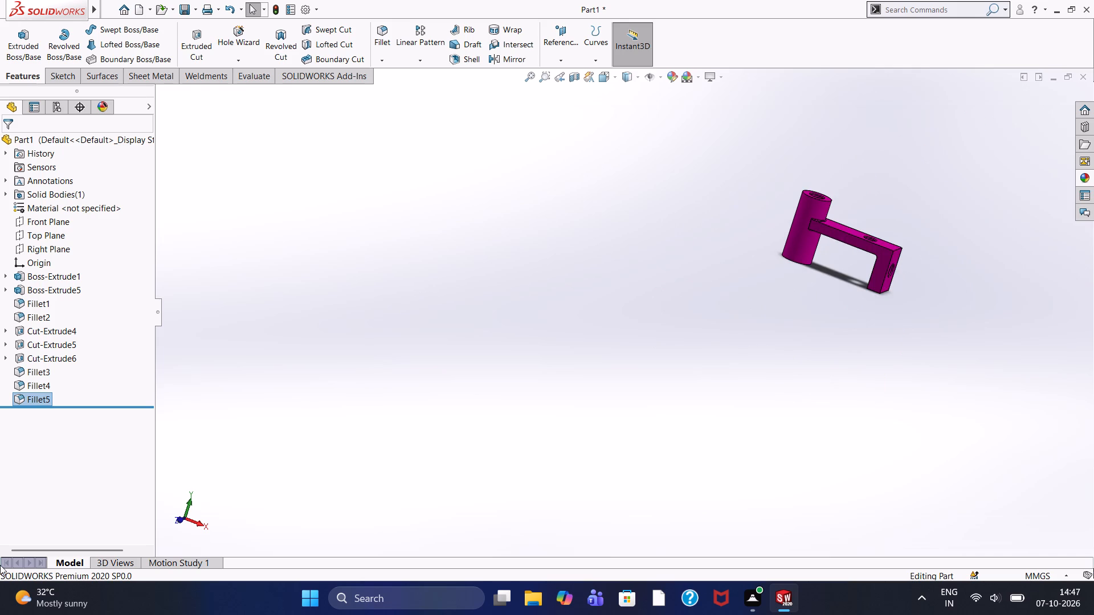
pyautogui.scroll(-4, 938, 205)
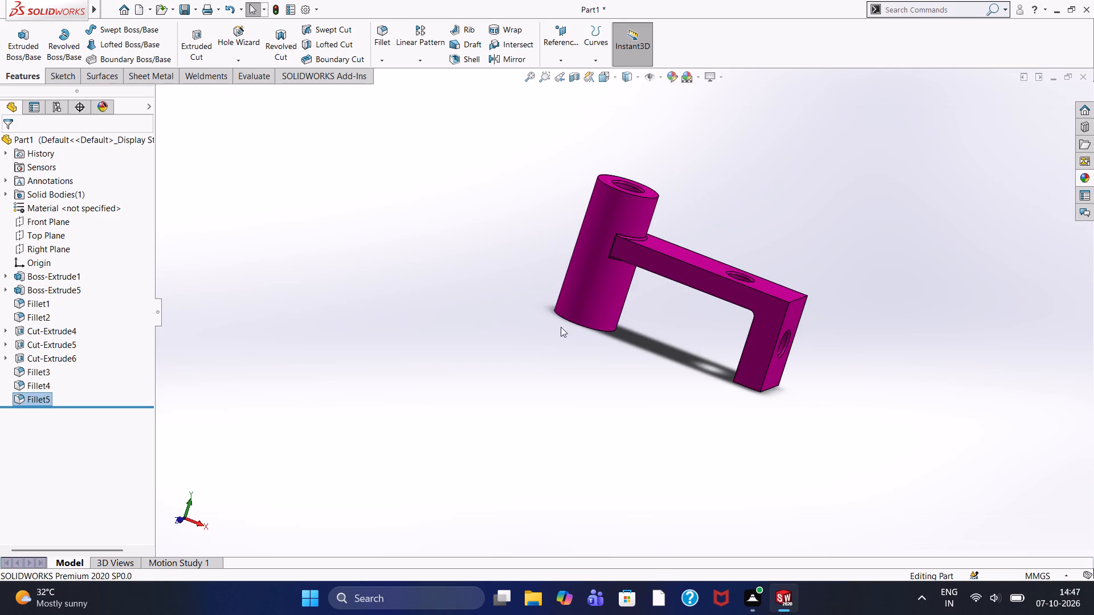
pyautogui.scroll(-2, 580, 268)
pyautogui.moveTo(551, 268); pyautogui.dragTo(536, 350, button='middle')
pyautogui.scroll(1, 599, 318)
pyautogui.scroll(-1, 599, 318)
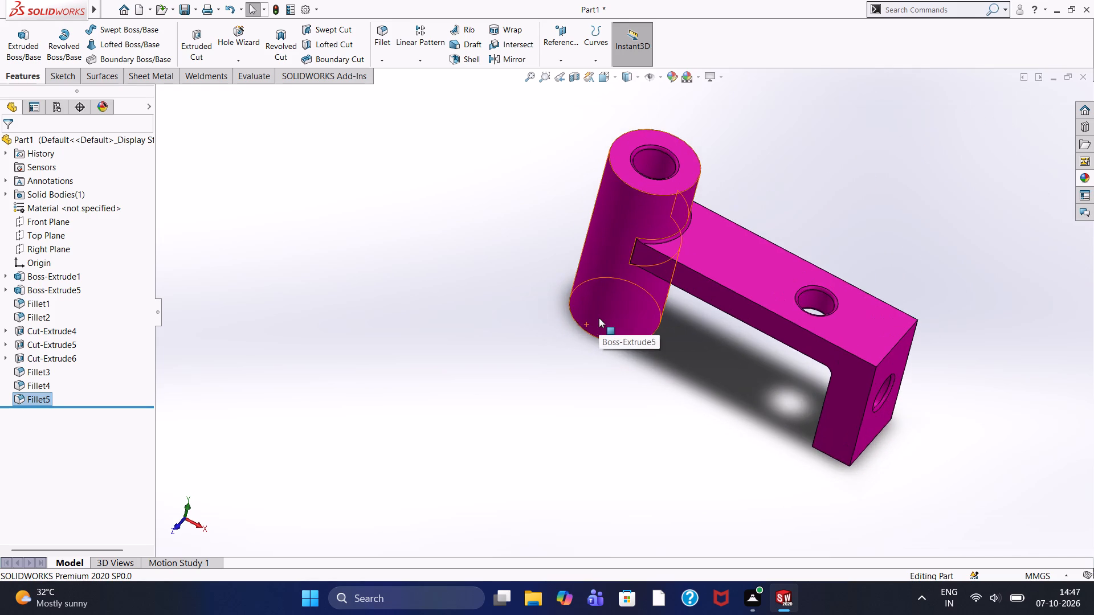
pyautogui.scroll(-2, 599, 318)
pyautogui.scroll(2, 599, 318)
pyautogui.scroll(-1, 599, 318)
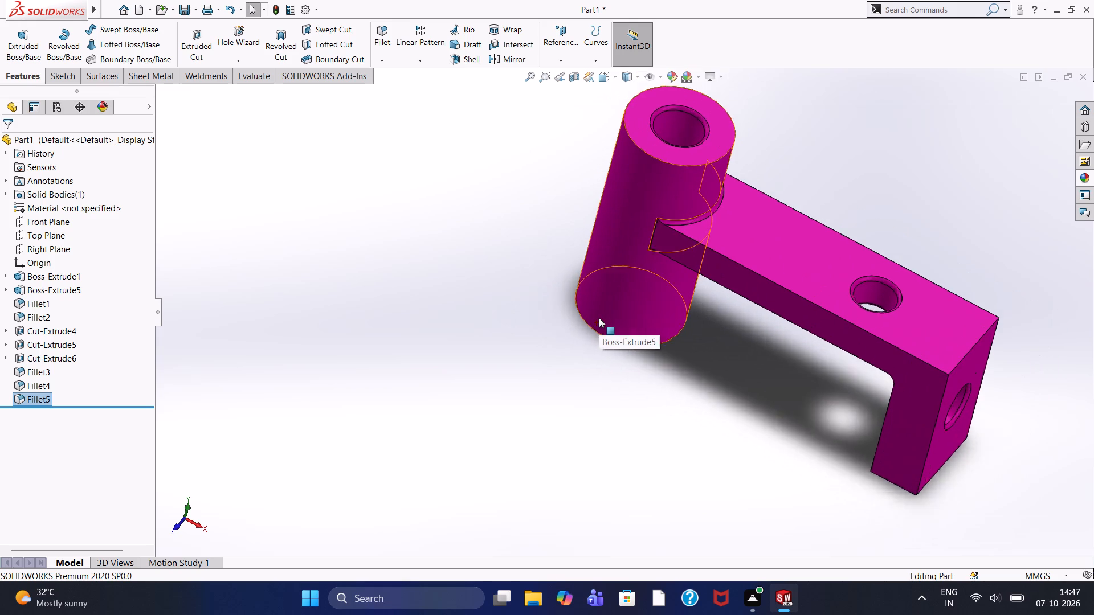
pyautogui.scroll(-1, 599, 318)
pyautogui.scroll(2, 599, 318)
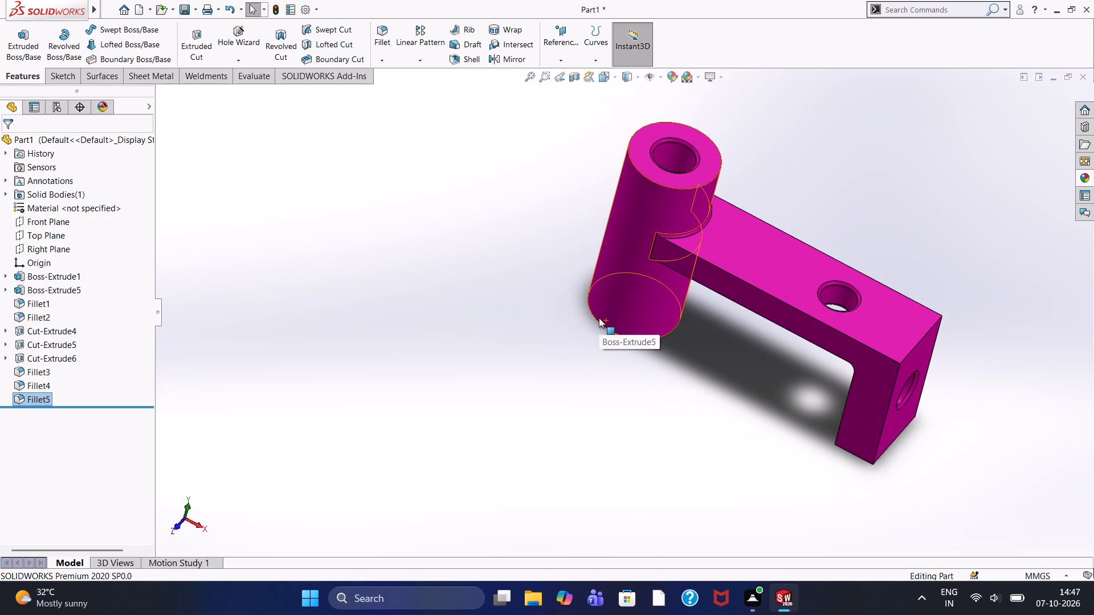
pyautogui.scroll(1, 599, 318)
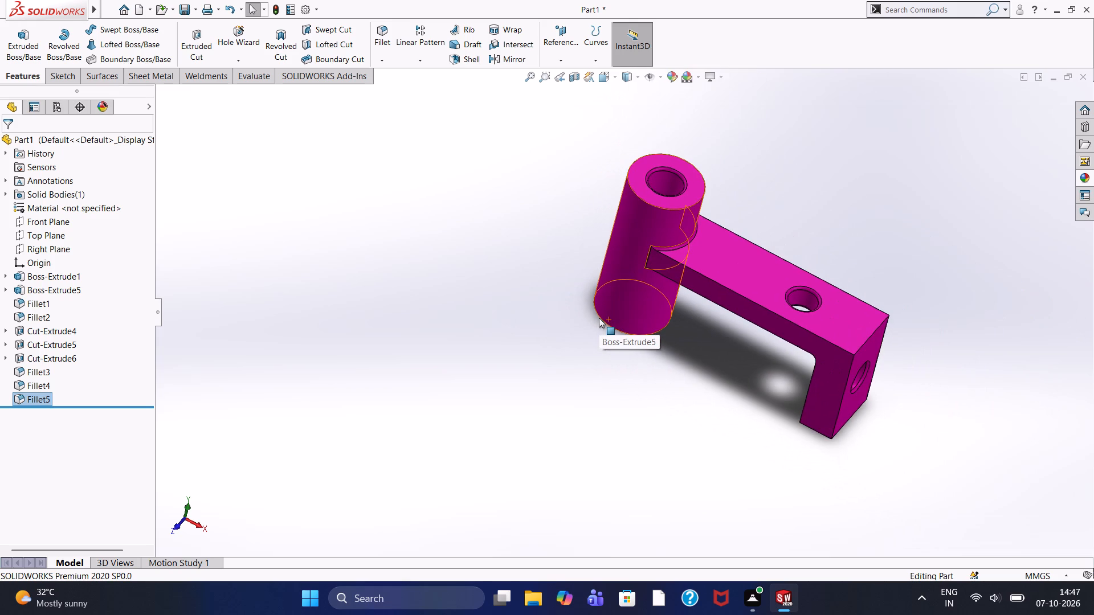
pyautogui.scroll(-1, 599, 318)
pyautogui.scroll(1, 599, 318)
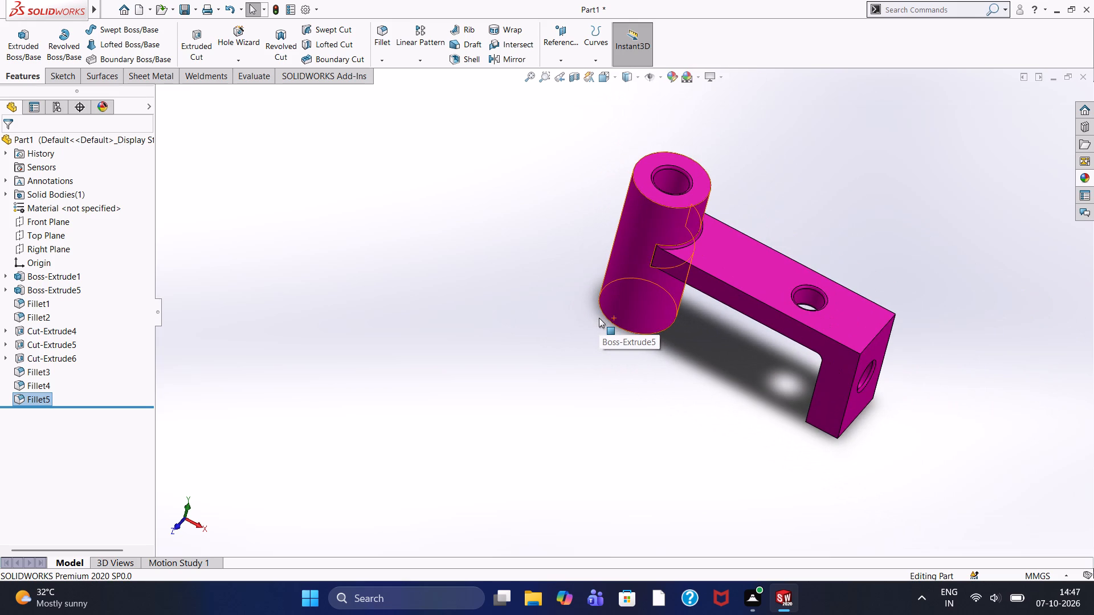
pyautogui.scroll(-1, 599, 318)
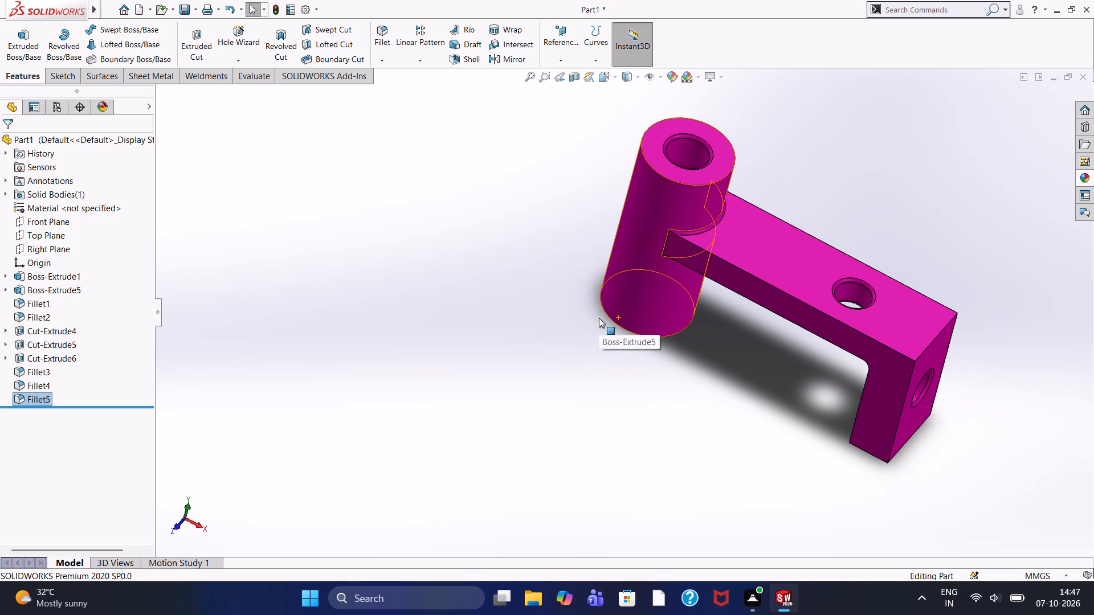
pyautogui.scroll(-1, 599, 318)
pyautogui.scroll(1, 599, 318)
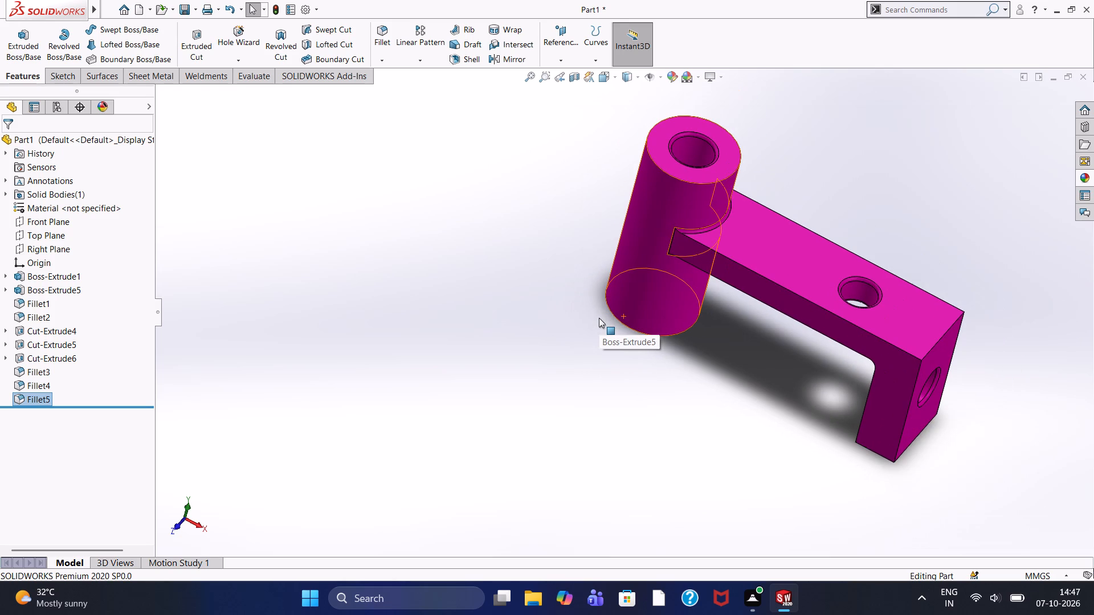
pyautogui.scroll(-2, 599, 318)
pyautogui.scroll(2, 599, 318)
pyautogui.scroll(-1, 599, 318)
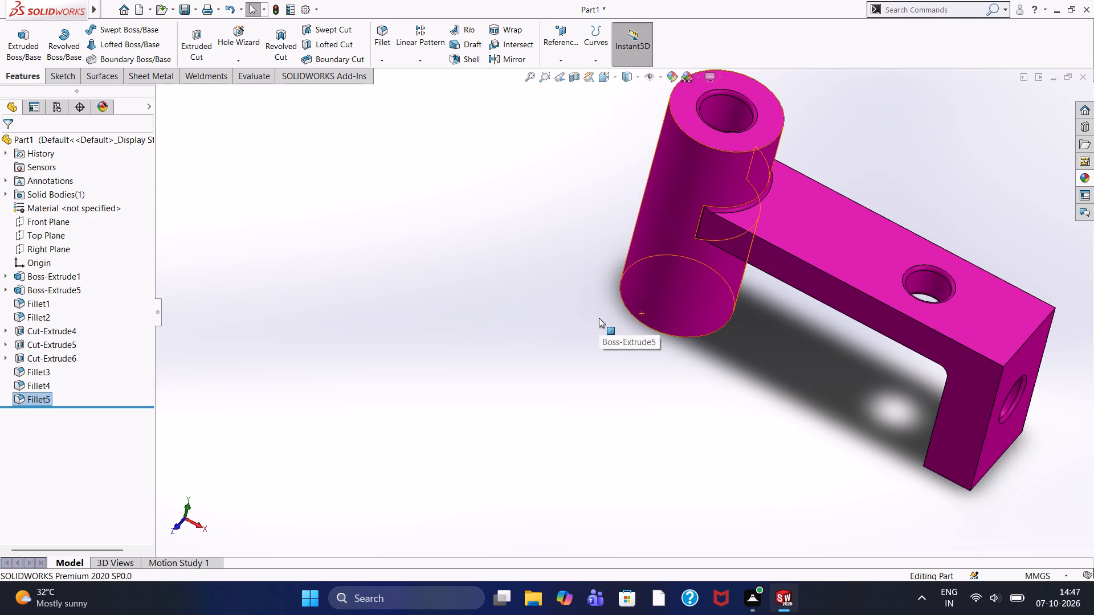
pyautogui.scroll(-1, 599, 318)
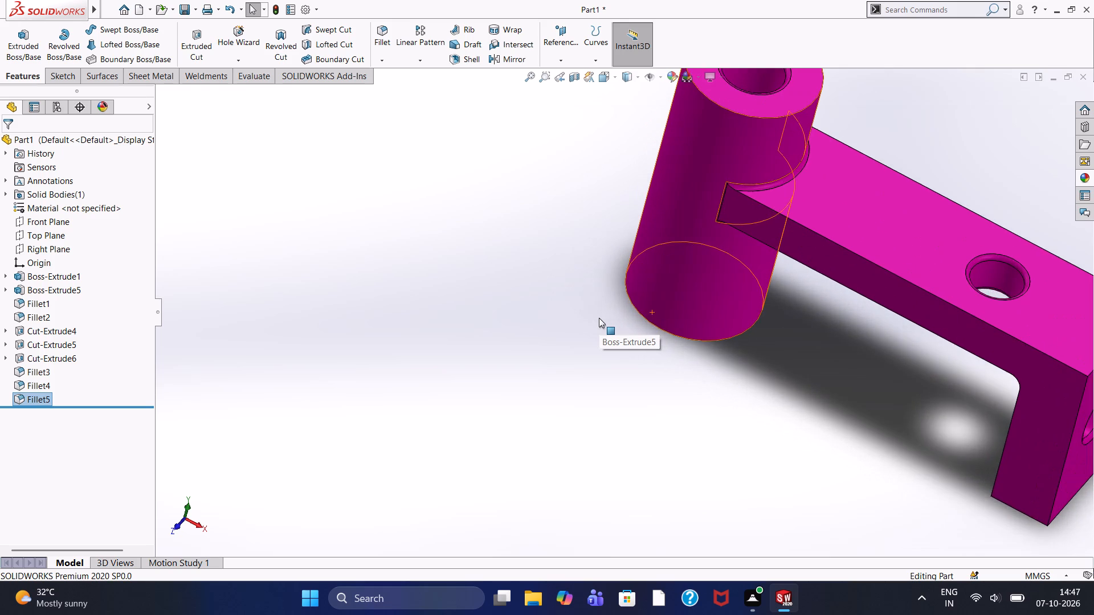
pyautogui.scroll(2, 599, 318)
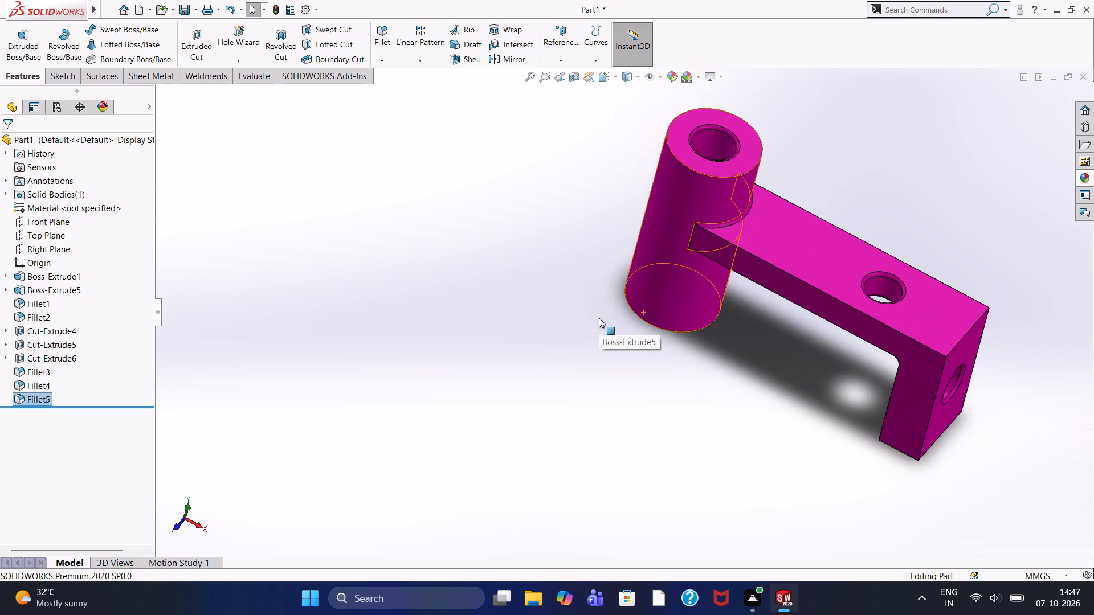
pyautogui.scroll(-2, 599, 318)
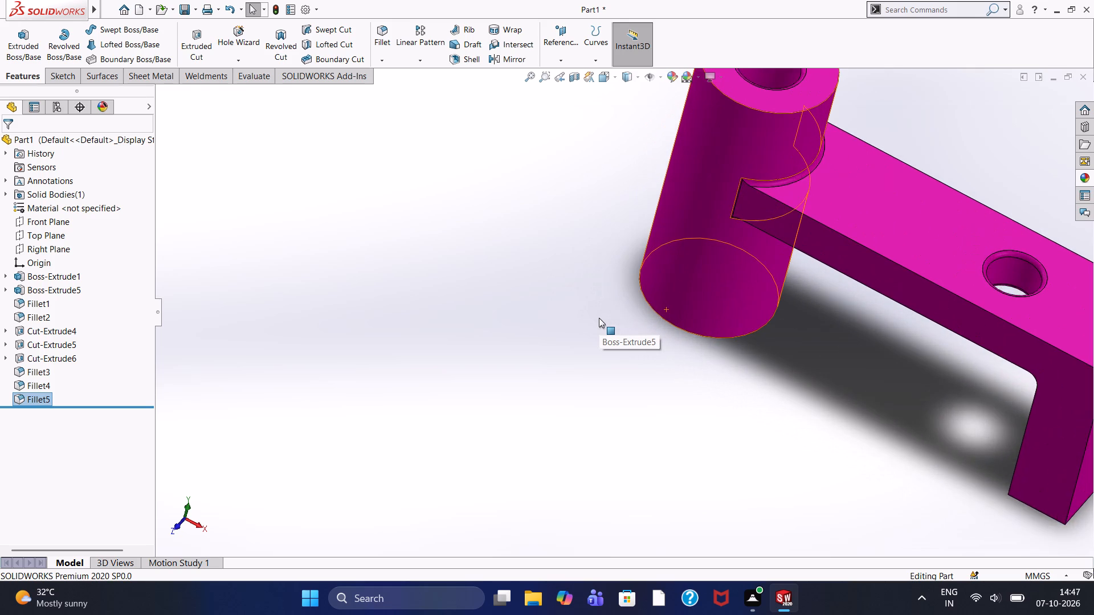
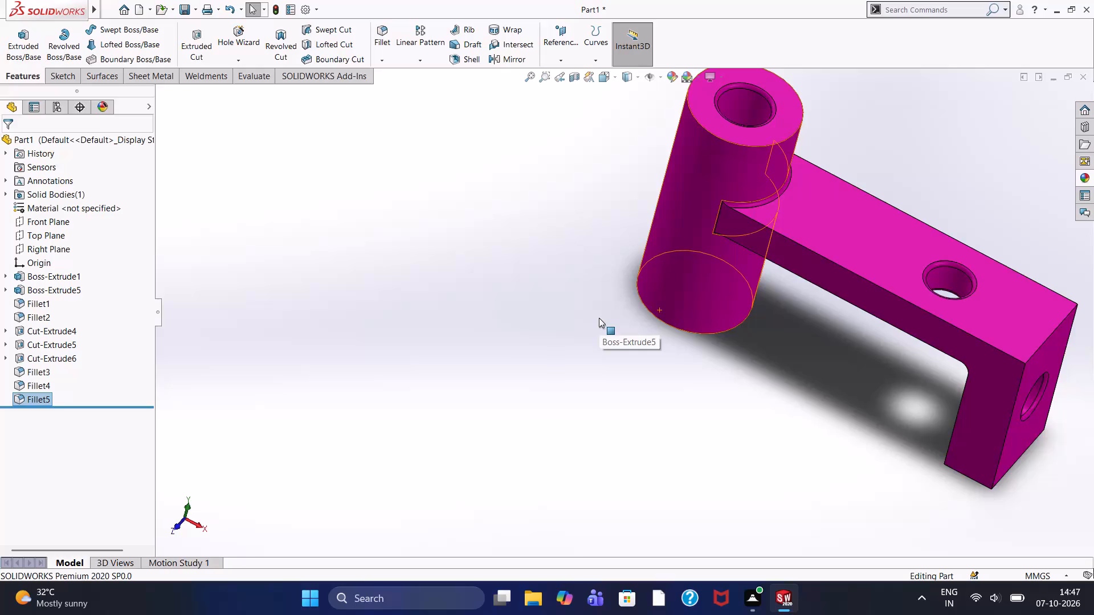
# Examine the finished bracket from the front and above, including the boss bore, the arm and leg holes and the inner corner fillet.
pyautogui.scroll(-1, 599, 318)
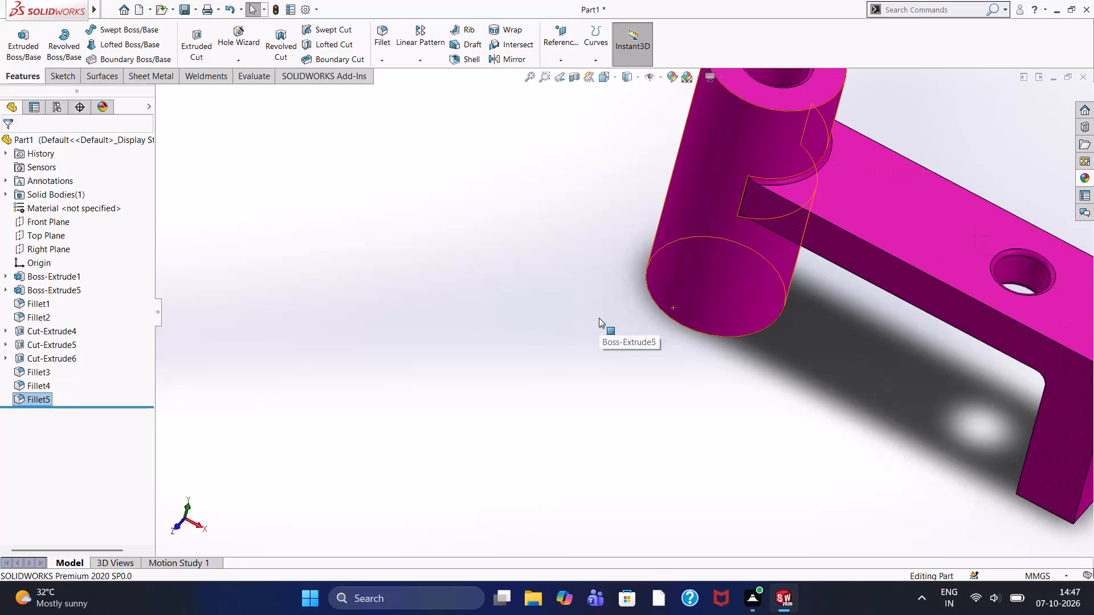
pyautogui.scroll(2, 599, 318)
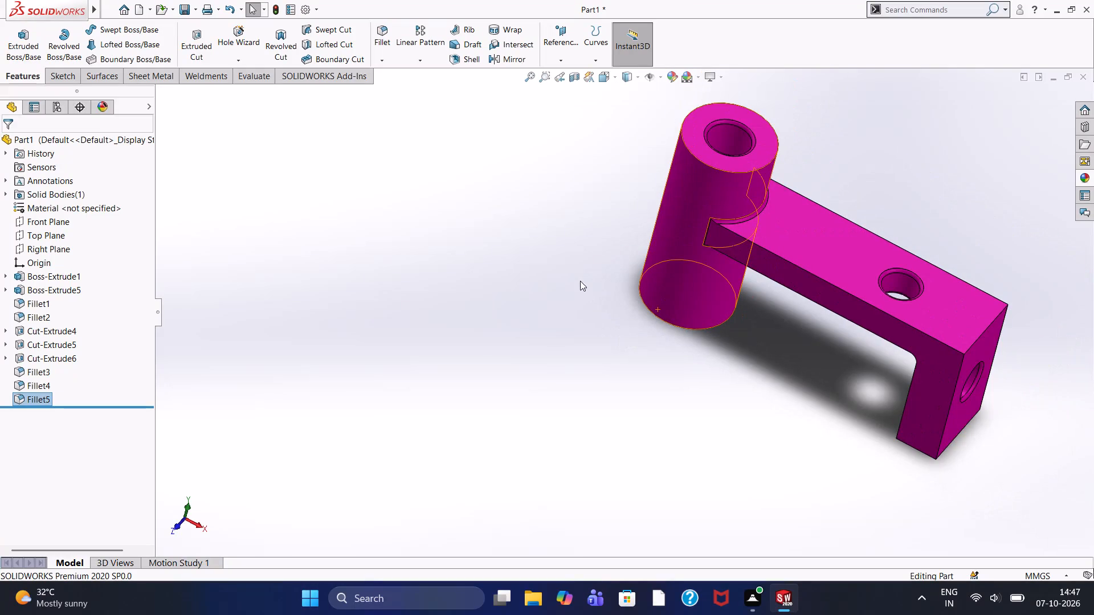
pyautogui.scroll(1, 733, 270)
pyautogui.scroll(-1, 728, 288)
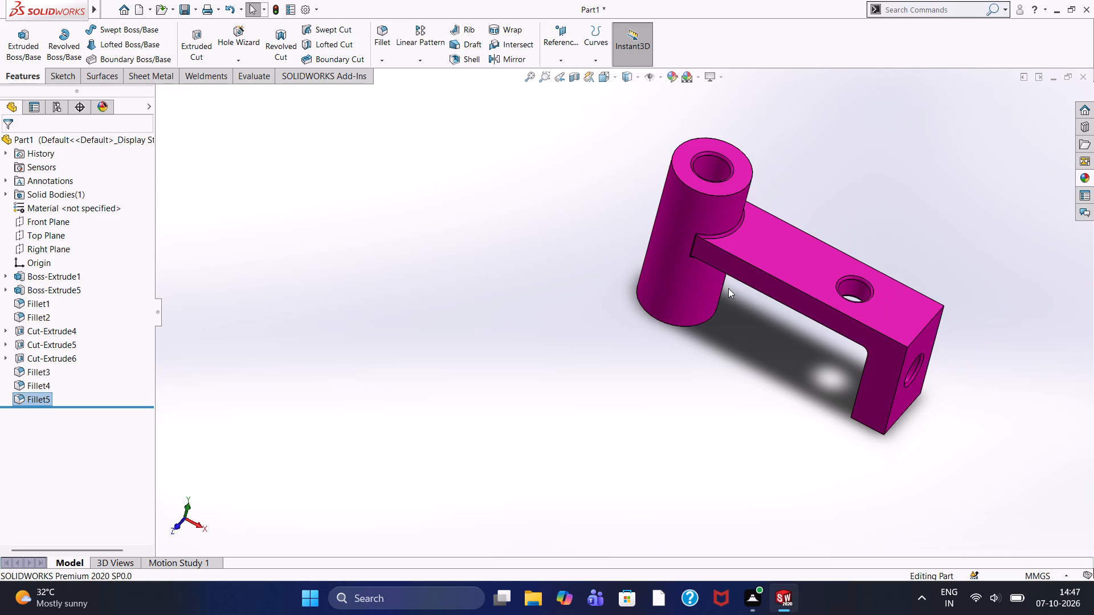
pyautogui.scroll(1, 728, 288)
pyautogui.scroll(-1, 728, 288)
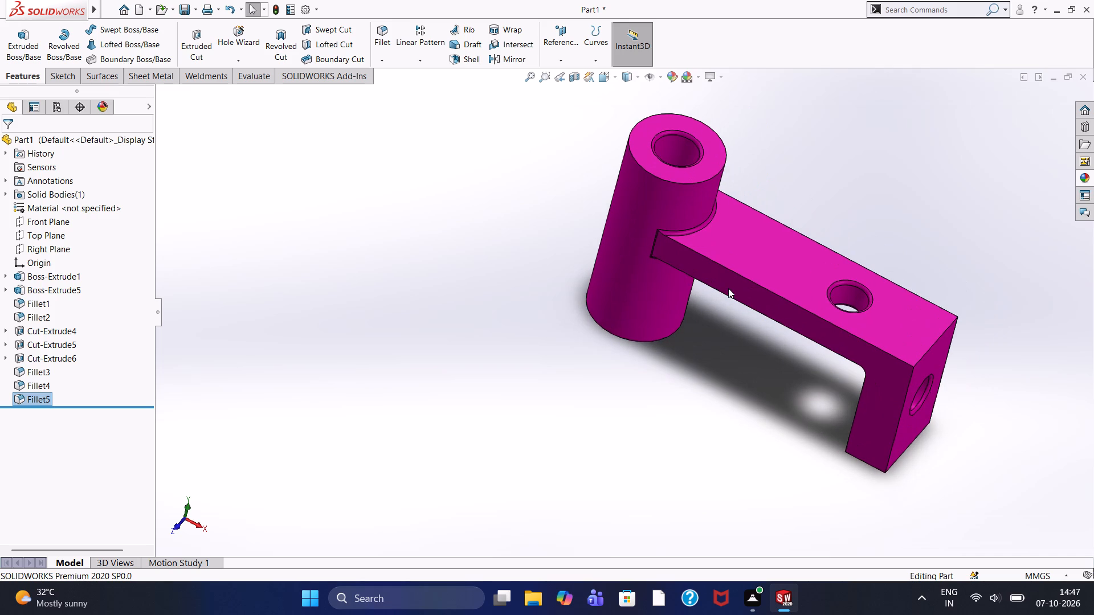
pyautogui.scroll(2, 728, 288)
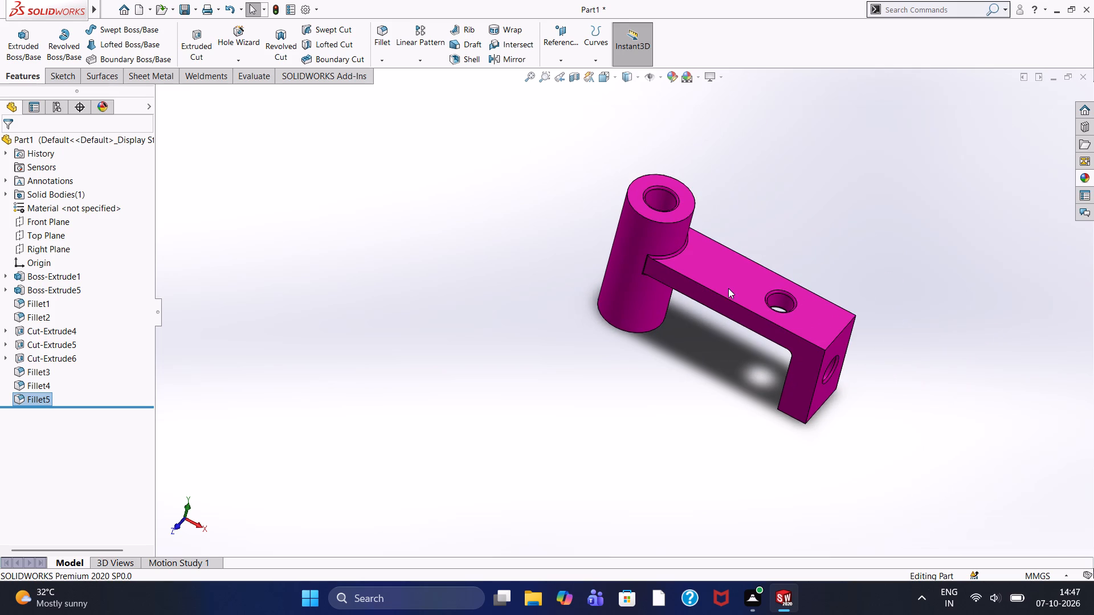
pyautogui.scroll(-2, 657, 355)
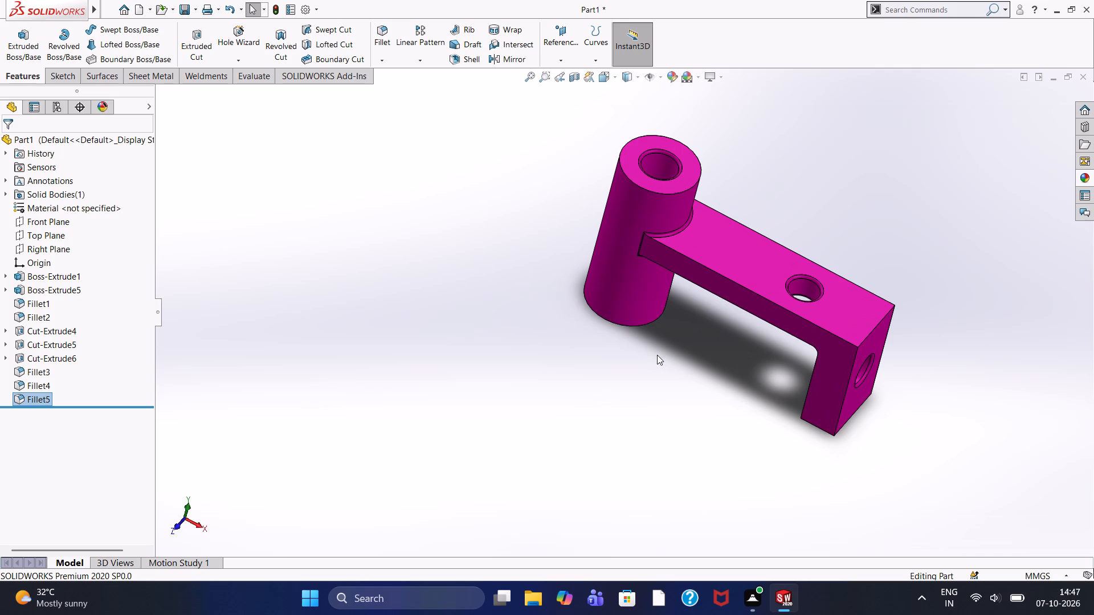
pyautogui.scroll(1, 663, 347)
pyautogui.moveTo(663, 346); pyautogui.dragTo(688, 315, button='middle')
pyautogui.scroll(1, 688, 321)
pyautogui.scroll(-1, 688, 321)
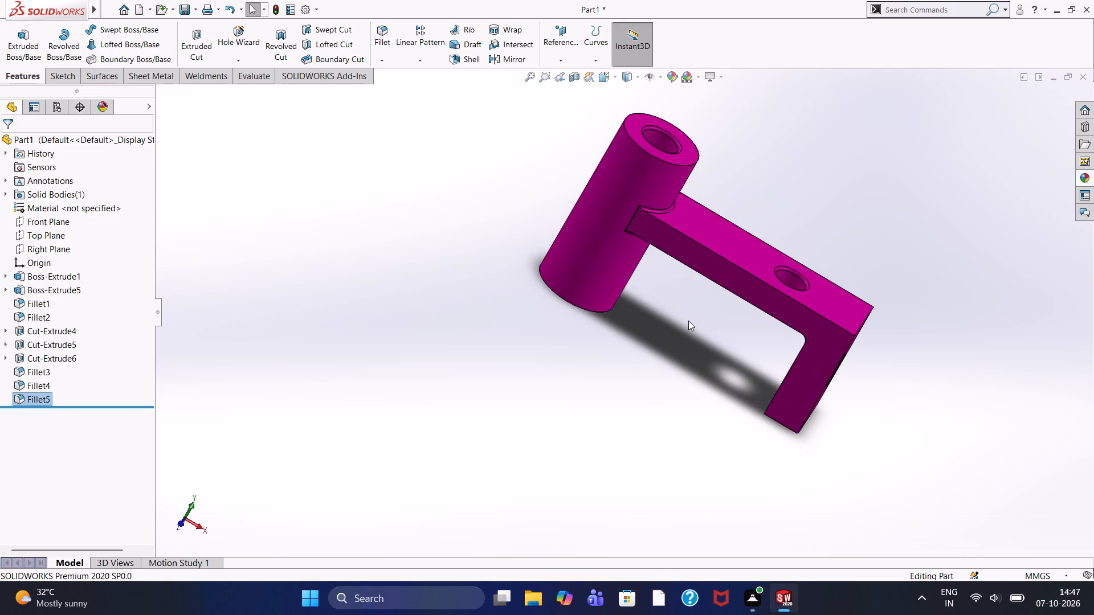
pyautogui.scroll(2, 688, 321)
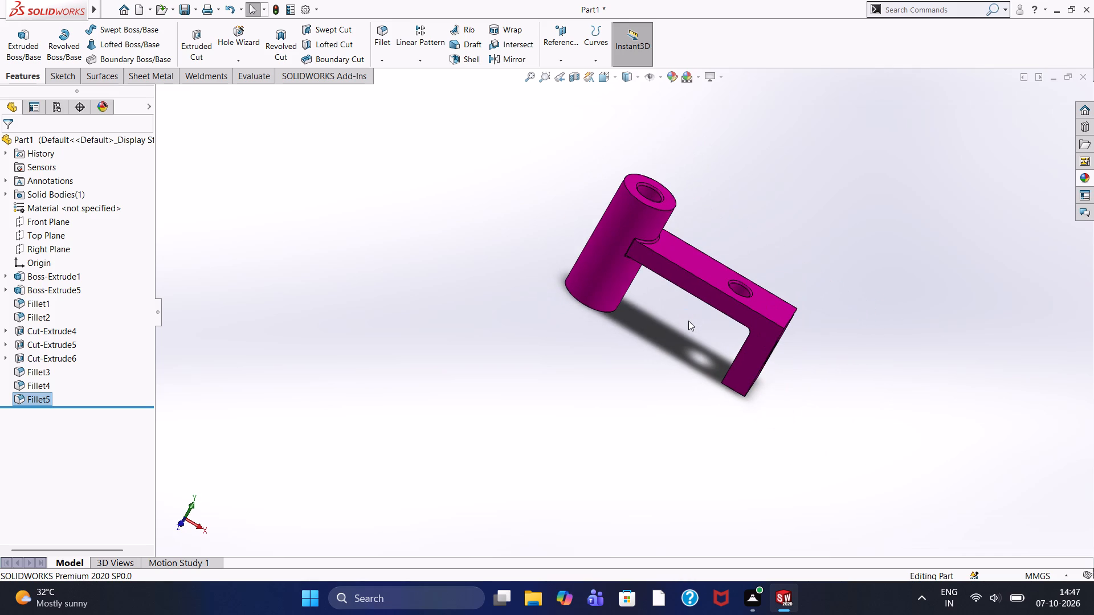
pyautogui.scroll(-1, 688, 321)
pyautogui.scroll(5, 688, 321)
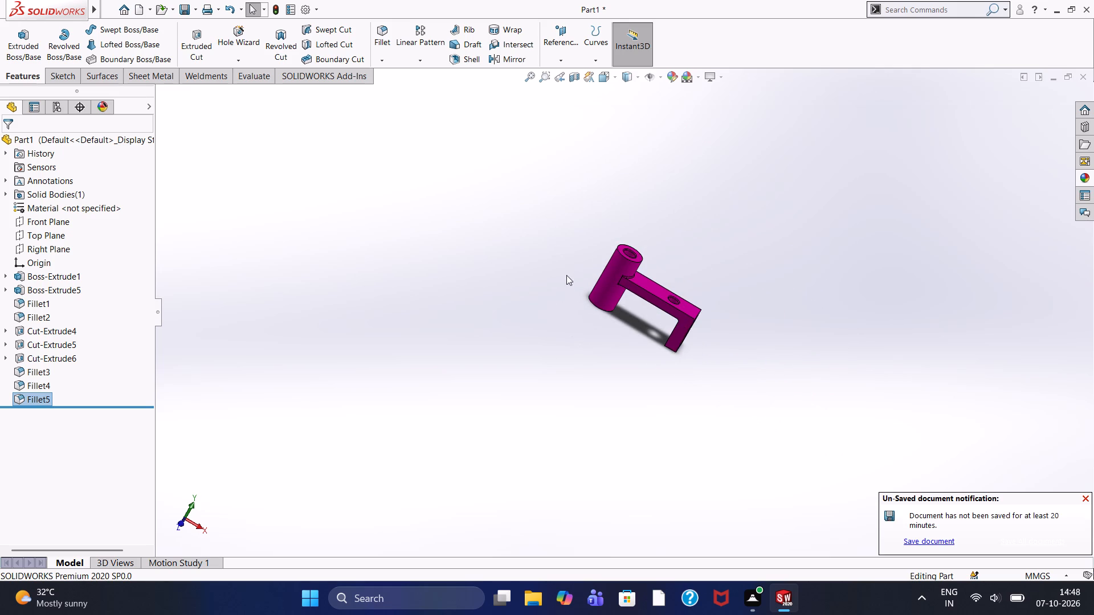
pyautogui.moveTo(572, 295); pyautogui.dragTo(553, 313, button='middle')
pyautogui.scroll(-4, 631, 256)
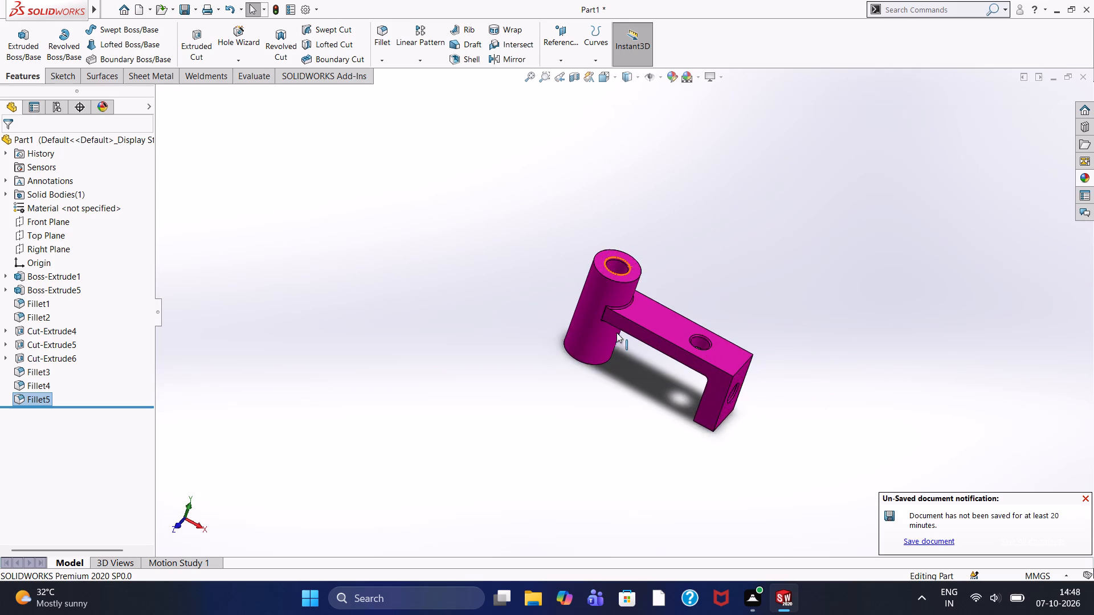
pyautogui.scroll(-2, 619, 351)
pyautogui.moveTo(661, 433); pyautogui.dragTo(648, 393, button='middle')
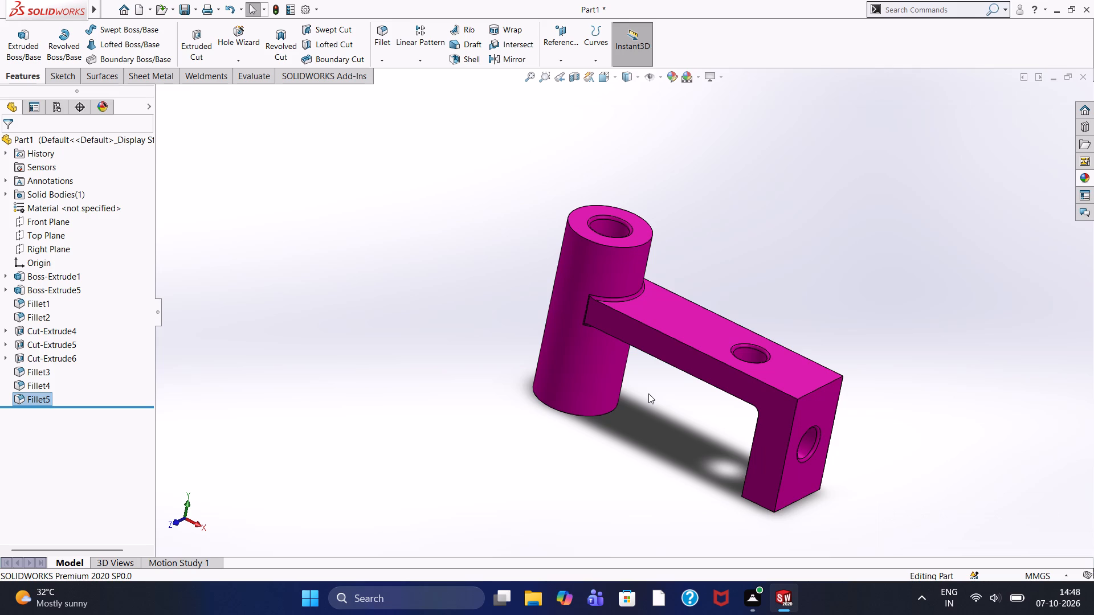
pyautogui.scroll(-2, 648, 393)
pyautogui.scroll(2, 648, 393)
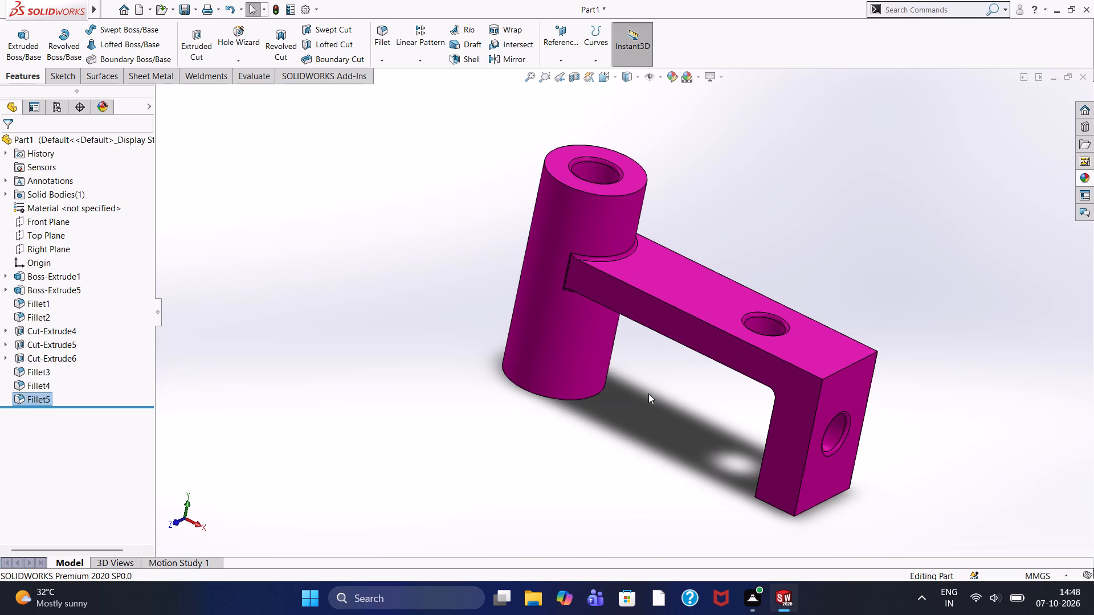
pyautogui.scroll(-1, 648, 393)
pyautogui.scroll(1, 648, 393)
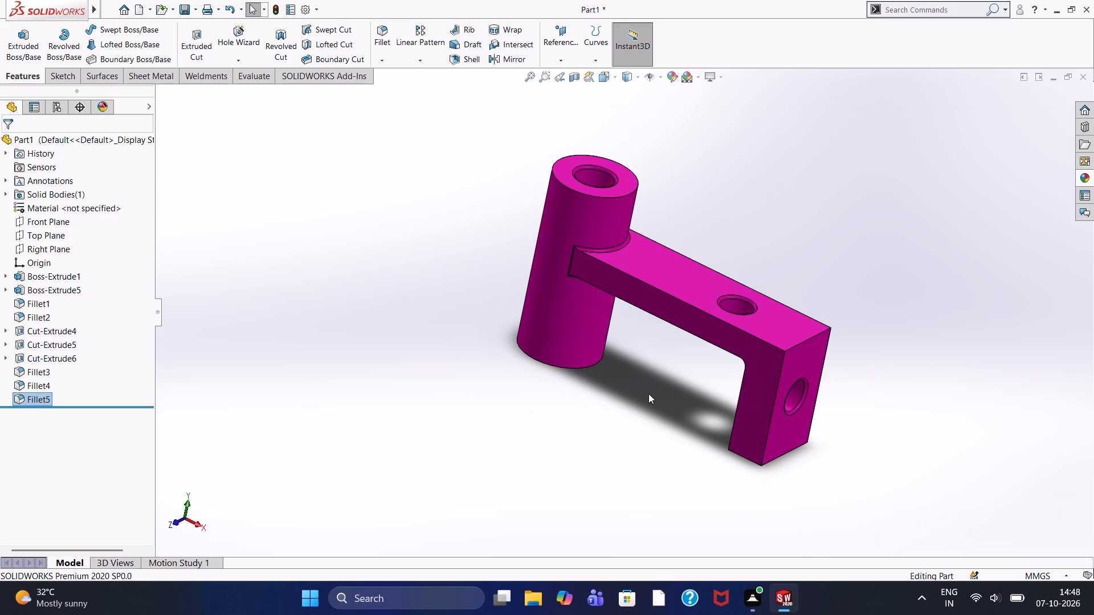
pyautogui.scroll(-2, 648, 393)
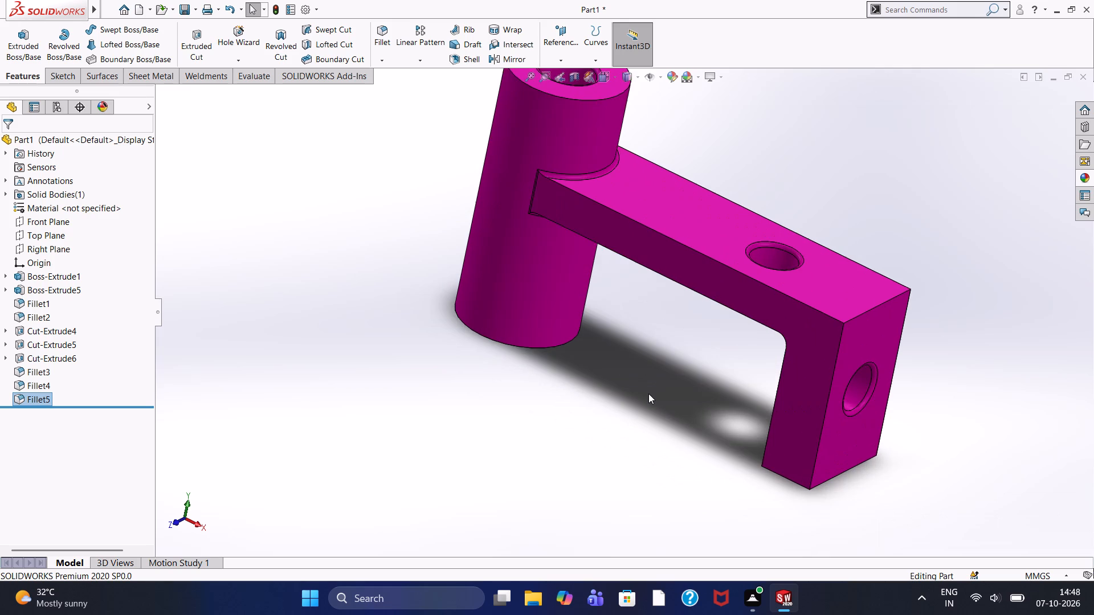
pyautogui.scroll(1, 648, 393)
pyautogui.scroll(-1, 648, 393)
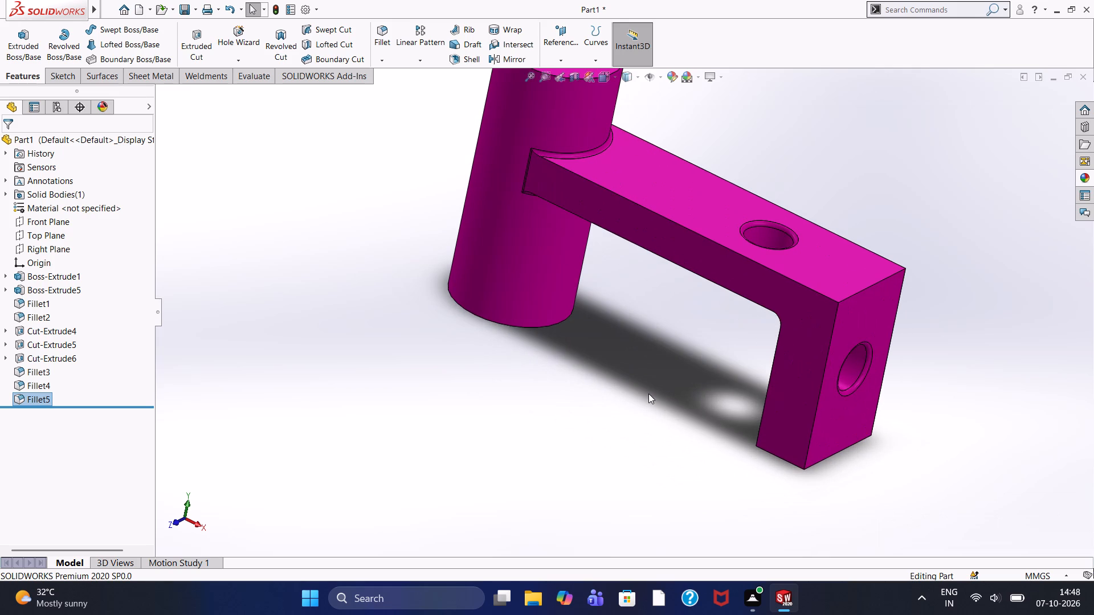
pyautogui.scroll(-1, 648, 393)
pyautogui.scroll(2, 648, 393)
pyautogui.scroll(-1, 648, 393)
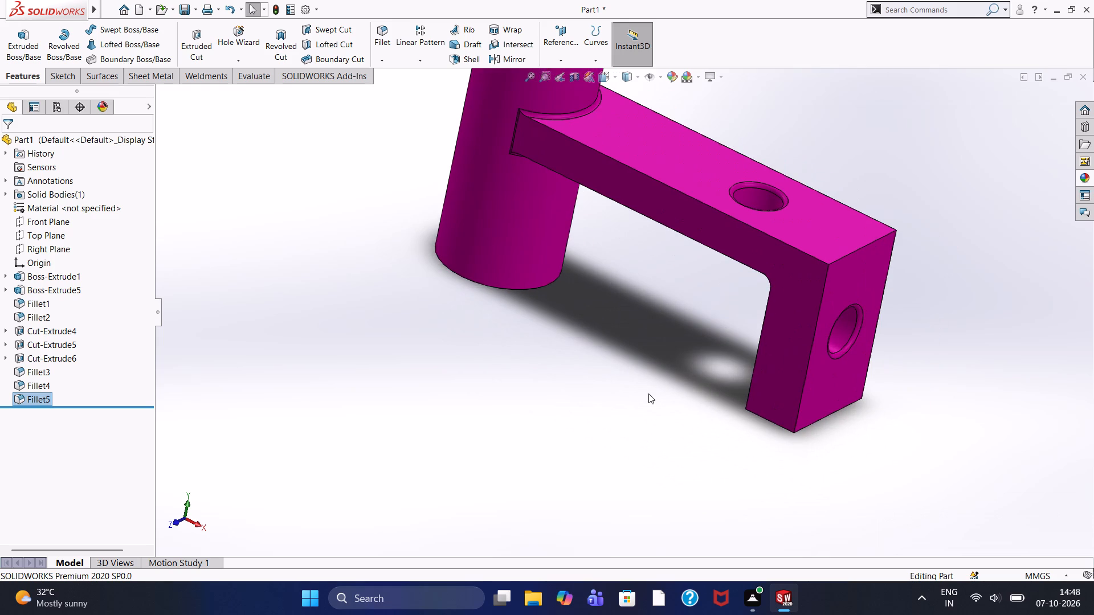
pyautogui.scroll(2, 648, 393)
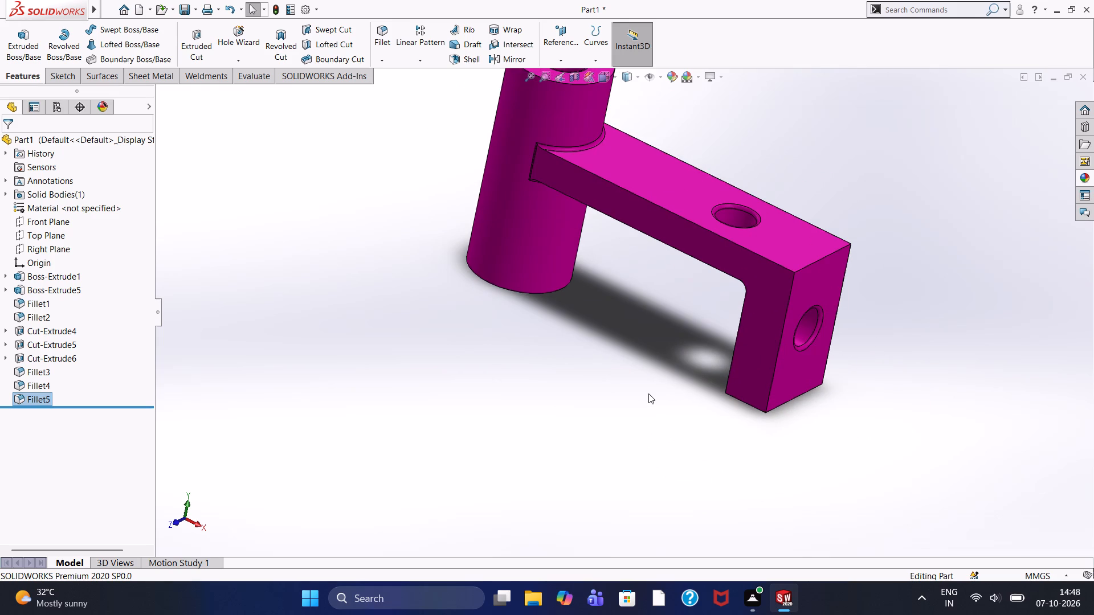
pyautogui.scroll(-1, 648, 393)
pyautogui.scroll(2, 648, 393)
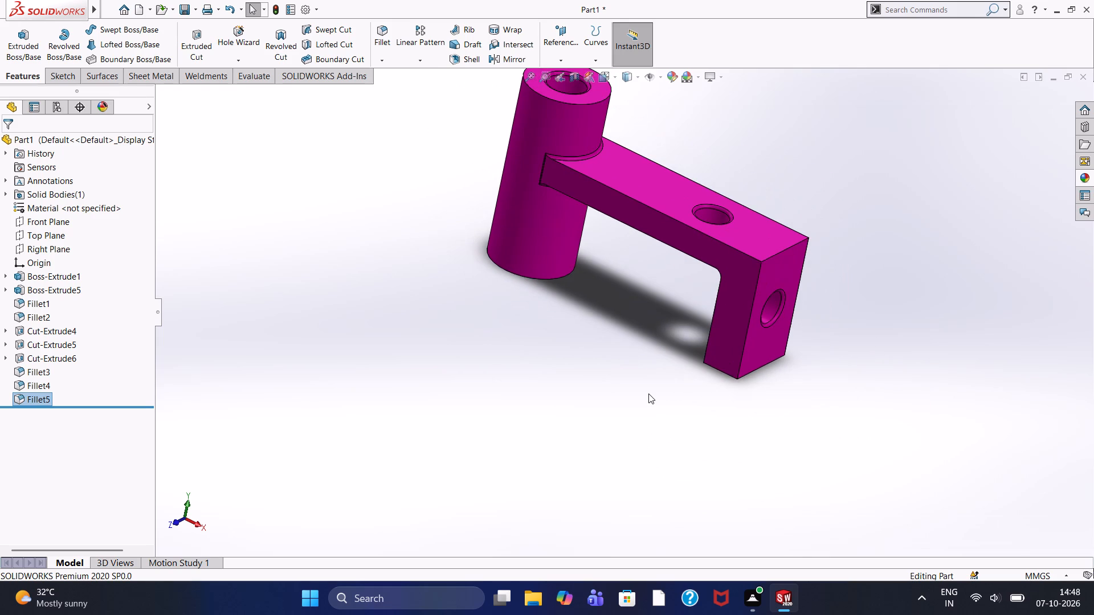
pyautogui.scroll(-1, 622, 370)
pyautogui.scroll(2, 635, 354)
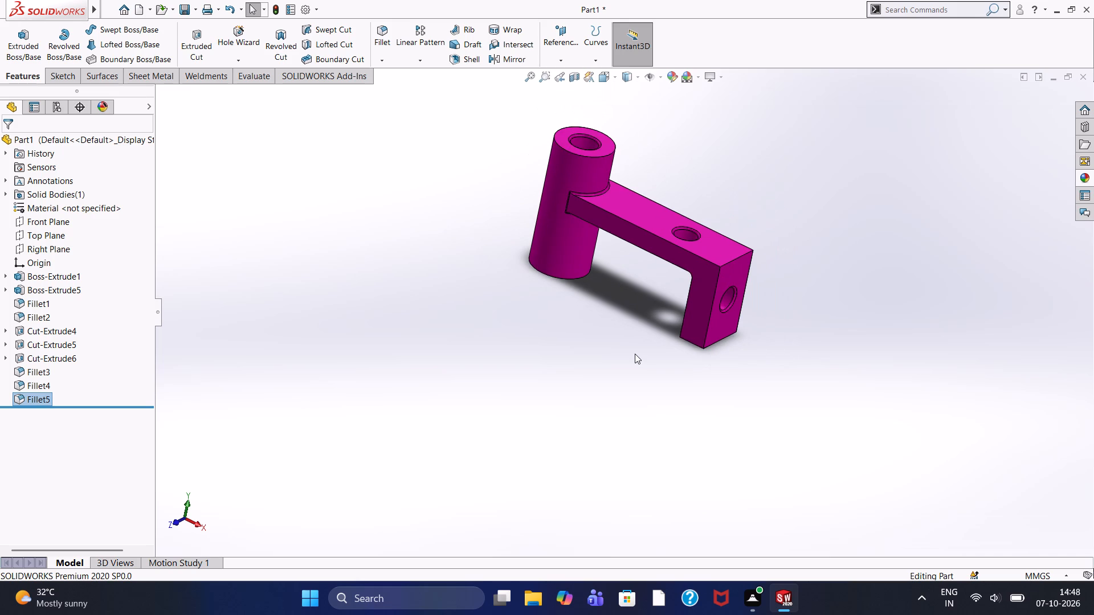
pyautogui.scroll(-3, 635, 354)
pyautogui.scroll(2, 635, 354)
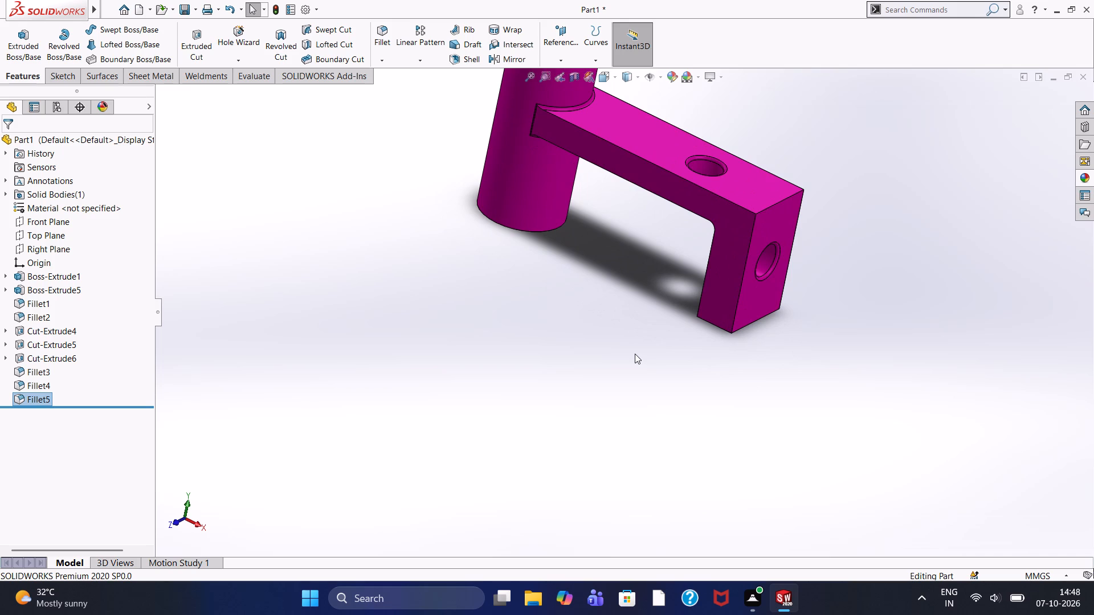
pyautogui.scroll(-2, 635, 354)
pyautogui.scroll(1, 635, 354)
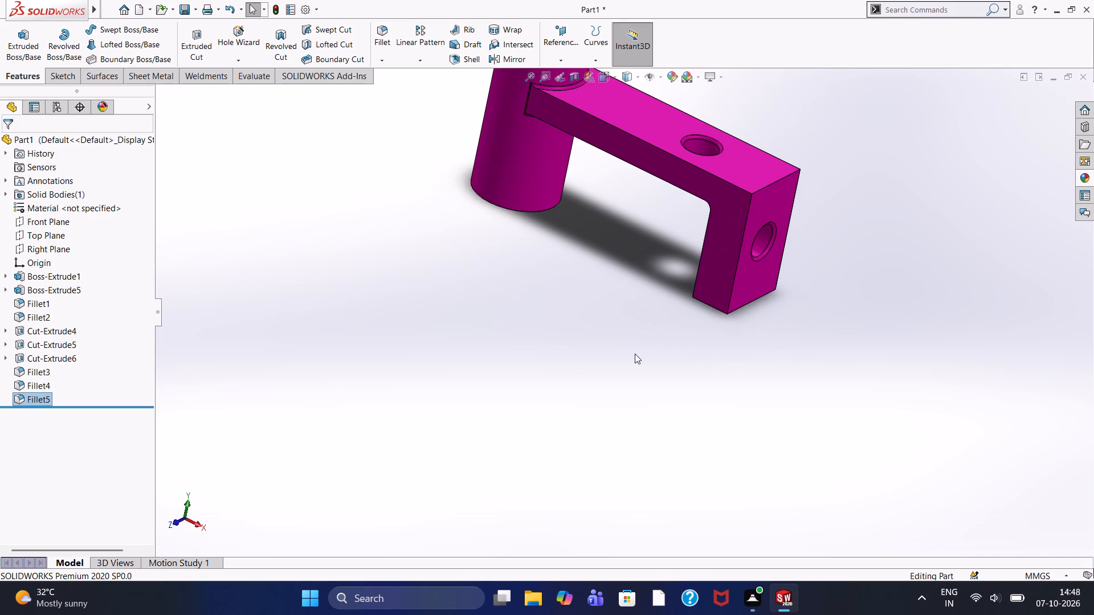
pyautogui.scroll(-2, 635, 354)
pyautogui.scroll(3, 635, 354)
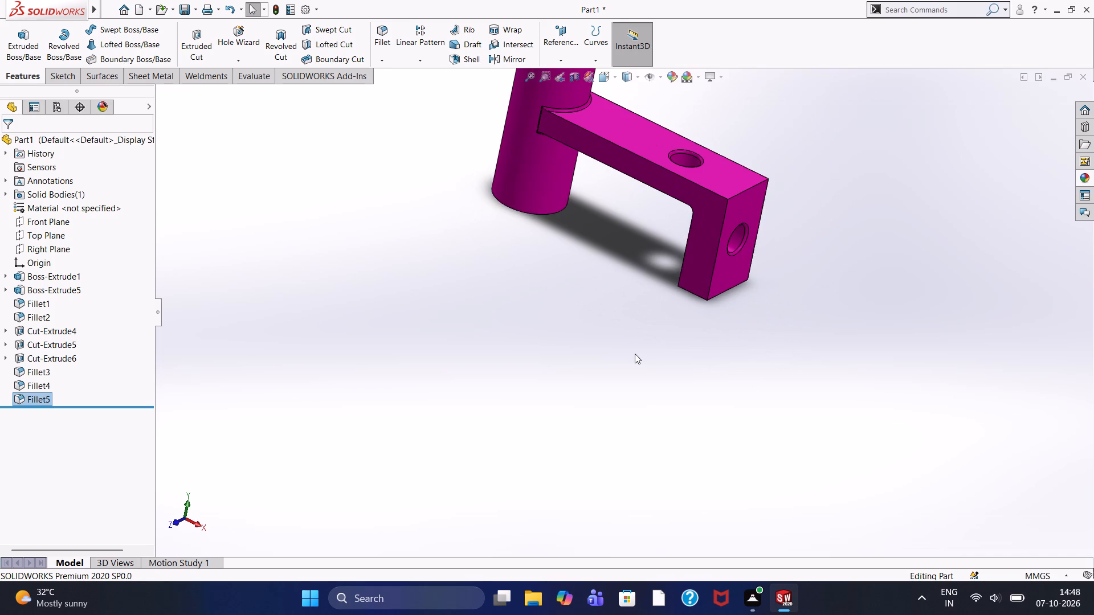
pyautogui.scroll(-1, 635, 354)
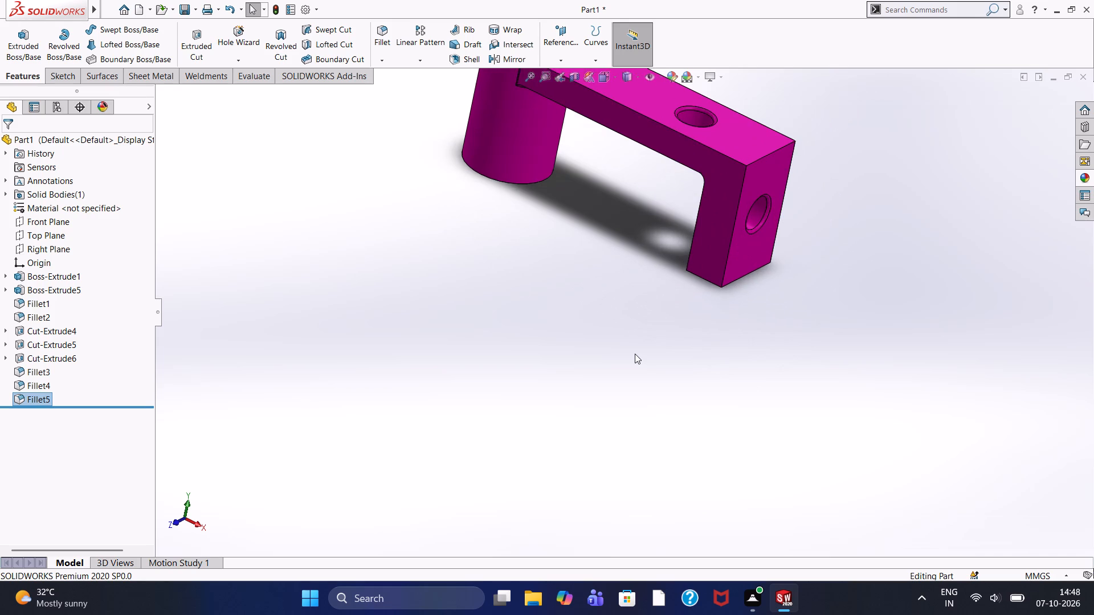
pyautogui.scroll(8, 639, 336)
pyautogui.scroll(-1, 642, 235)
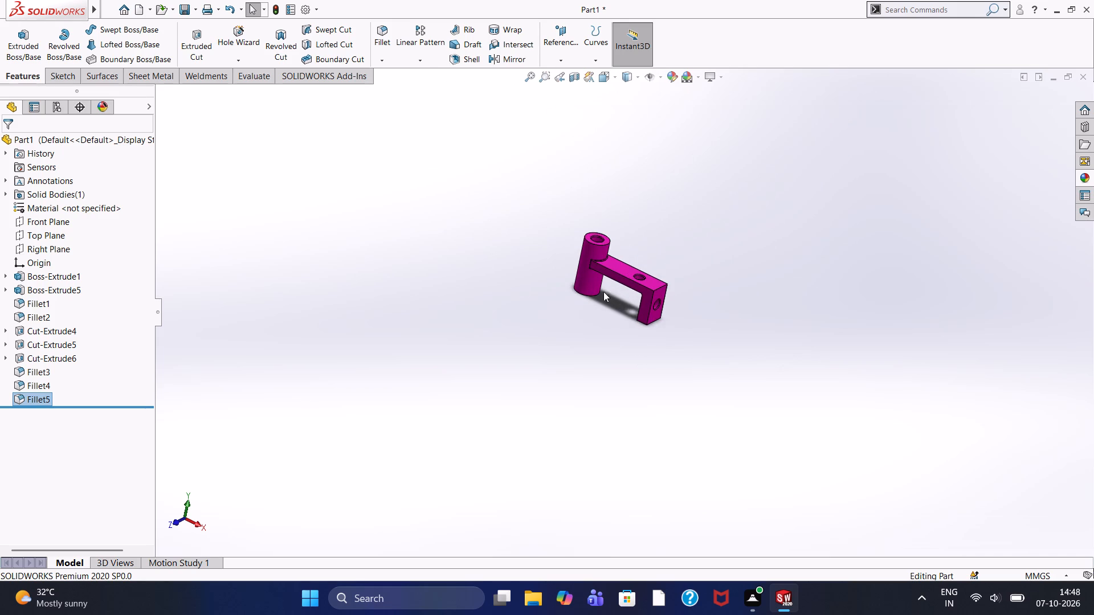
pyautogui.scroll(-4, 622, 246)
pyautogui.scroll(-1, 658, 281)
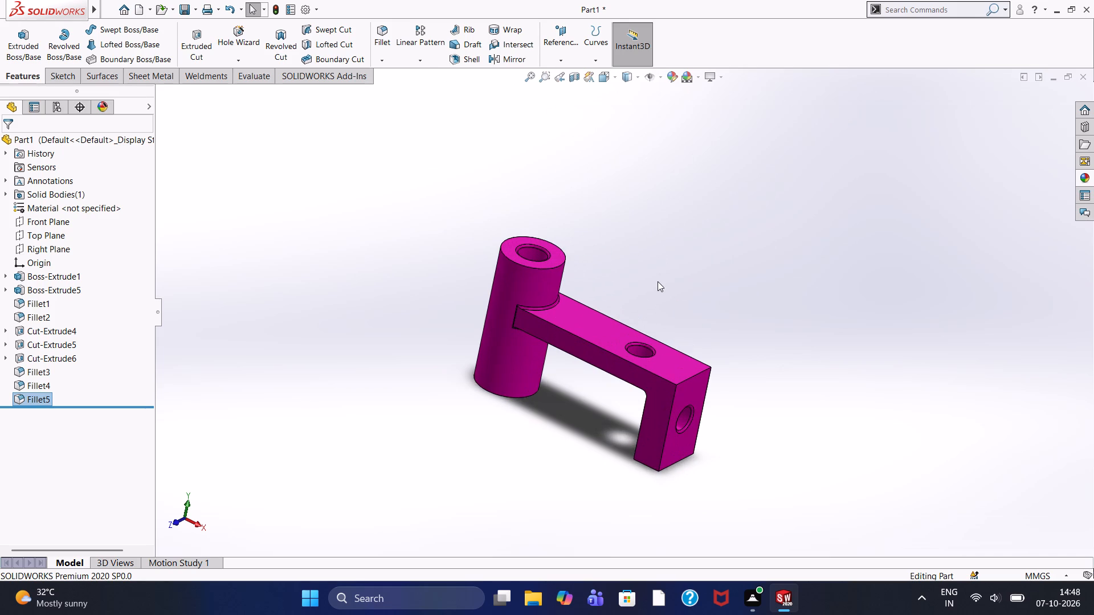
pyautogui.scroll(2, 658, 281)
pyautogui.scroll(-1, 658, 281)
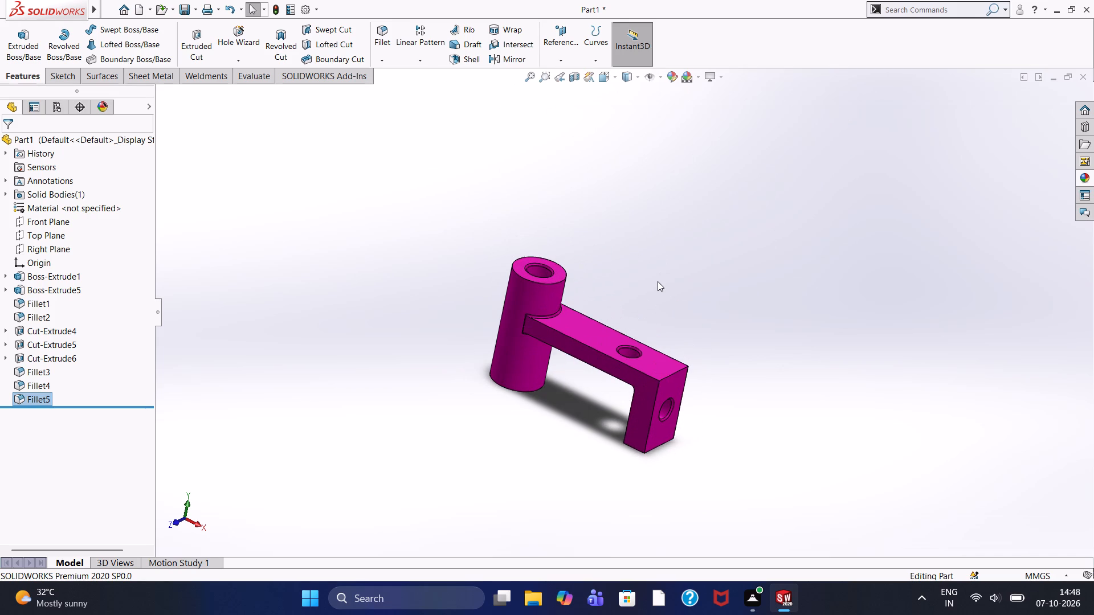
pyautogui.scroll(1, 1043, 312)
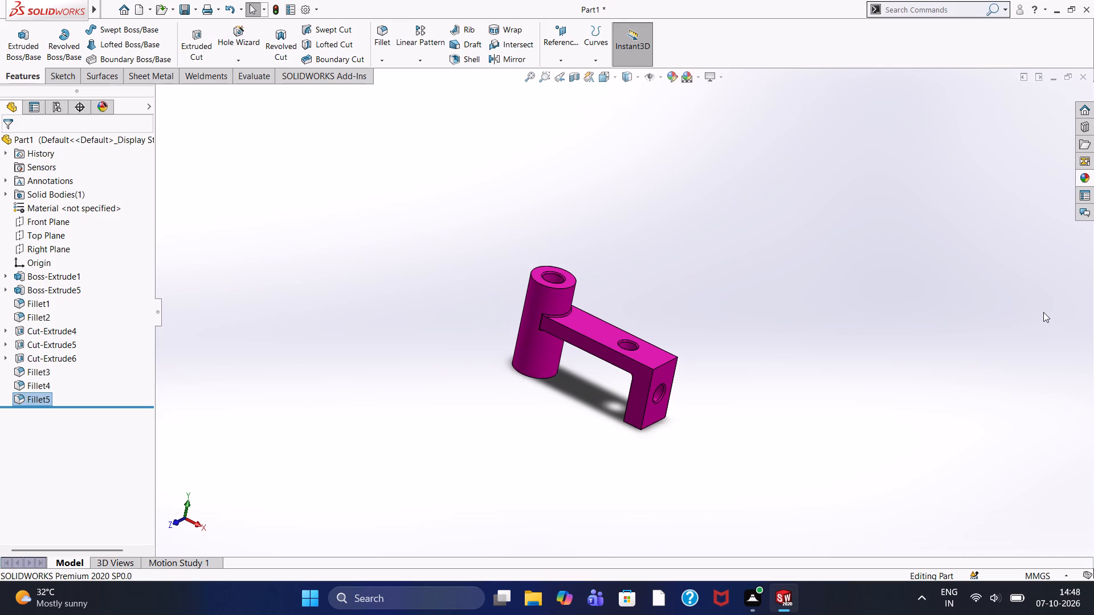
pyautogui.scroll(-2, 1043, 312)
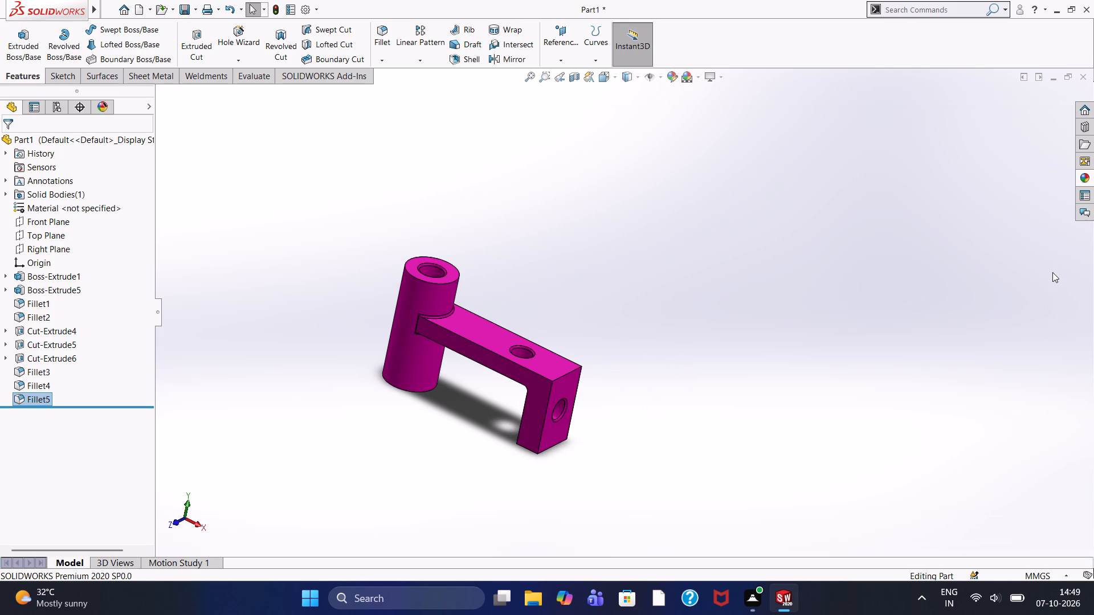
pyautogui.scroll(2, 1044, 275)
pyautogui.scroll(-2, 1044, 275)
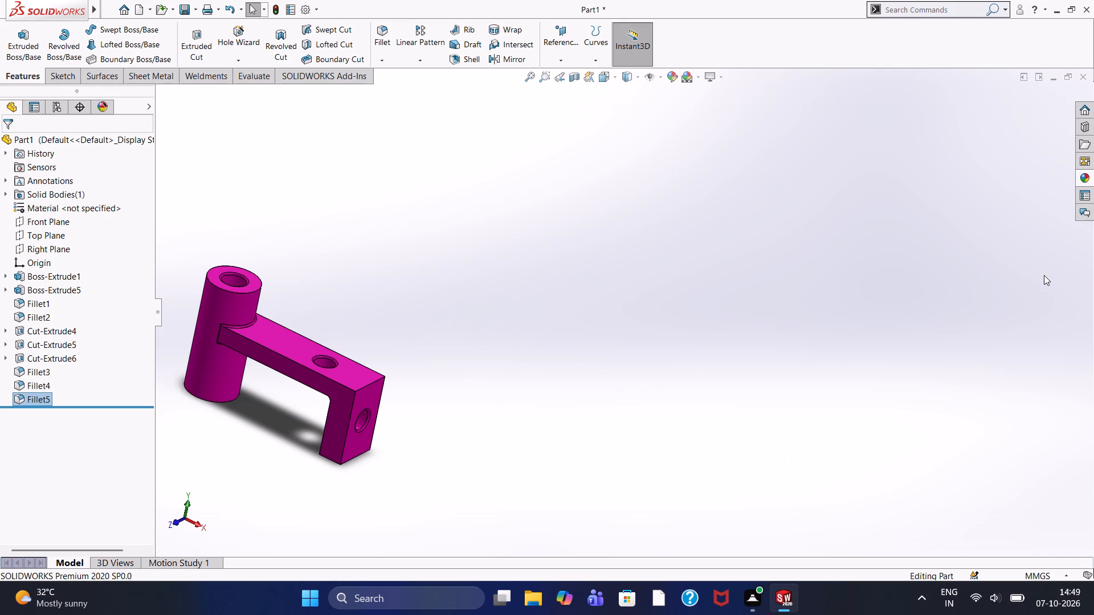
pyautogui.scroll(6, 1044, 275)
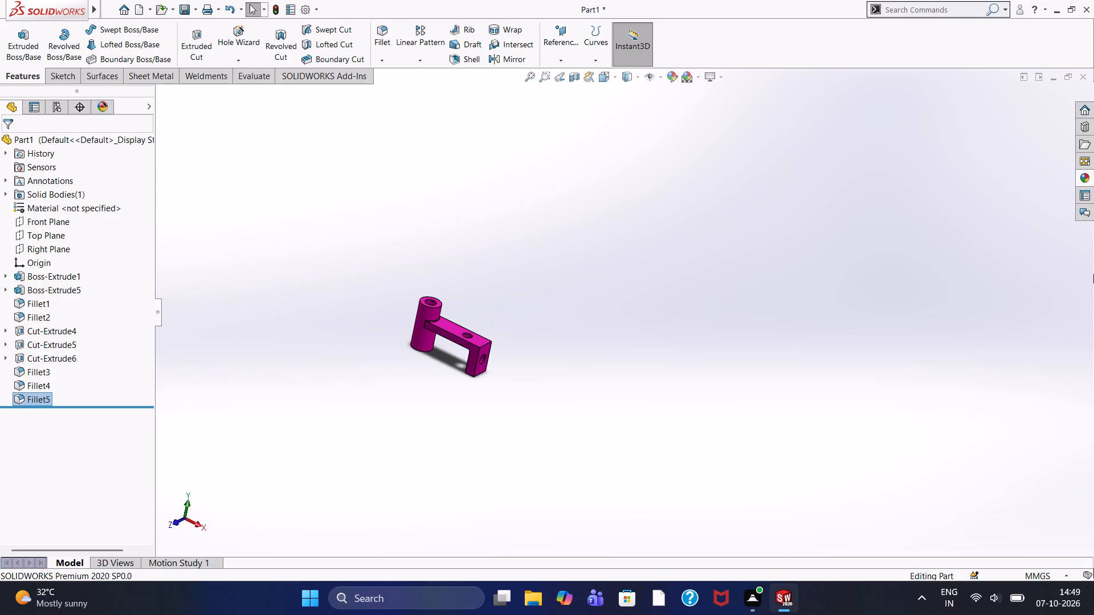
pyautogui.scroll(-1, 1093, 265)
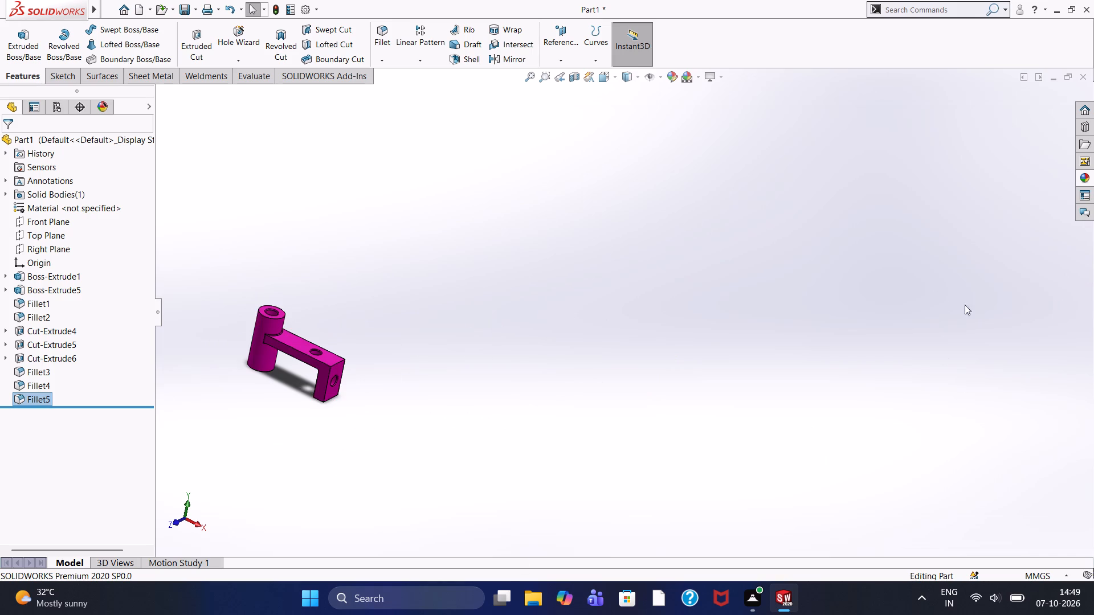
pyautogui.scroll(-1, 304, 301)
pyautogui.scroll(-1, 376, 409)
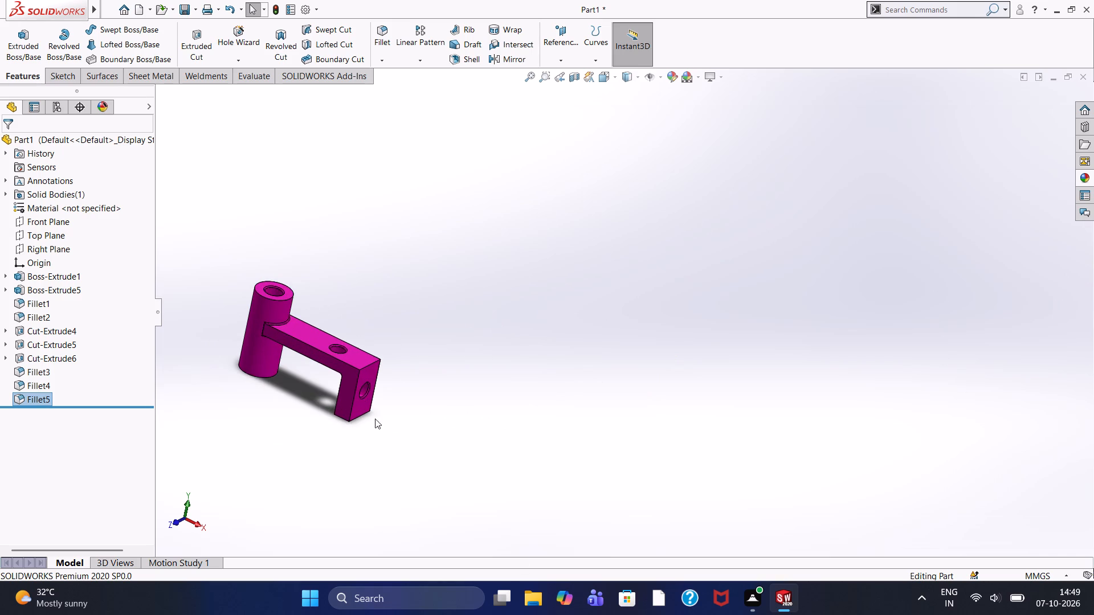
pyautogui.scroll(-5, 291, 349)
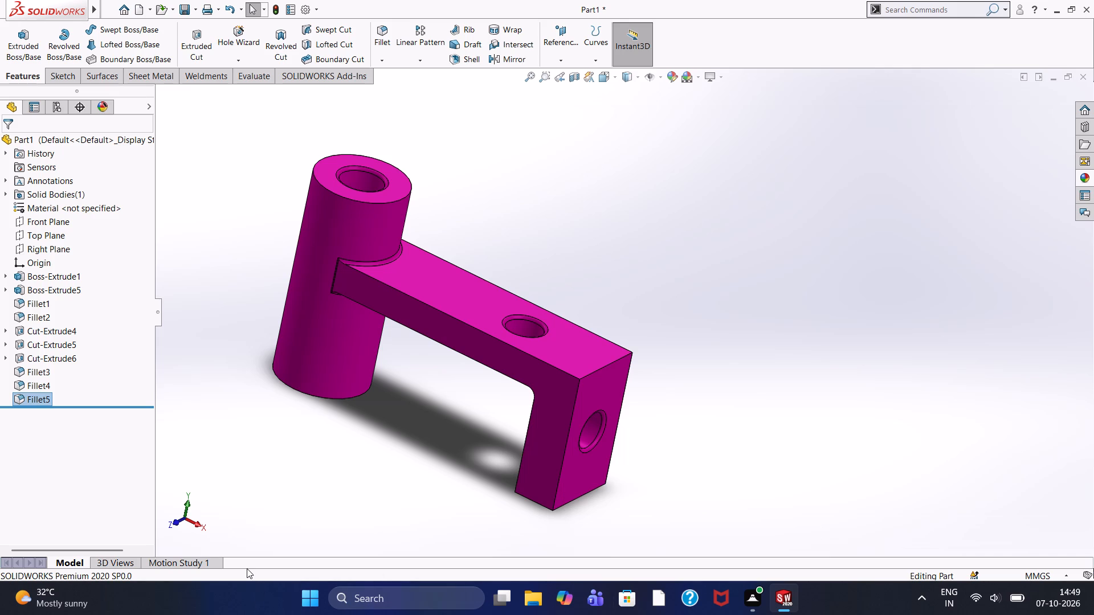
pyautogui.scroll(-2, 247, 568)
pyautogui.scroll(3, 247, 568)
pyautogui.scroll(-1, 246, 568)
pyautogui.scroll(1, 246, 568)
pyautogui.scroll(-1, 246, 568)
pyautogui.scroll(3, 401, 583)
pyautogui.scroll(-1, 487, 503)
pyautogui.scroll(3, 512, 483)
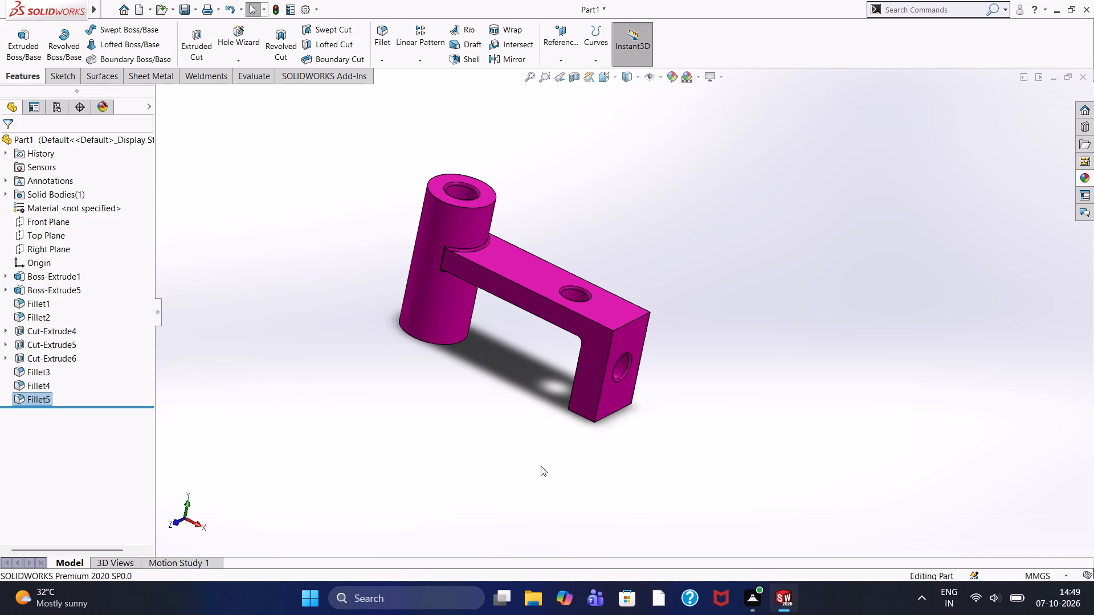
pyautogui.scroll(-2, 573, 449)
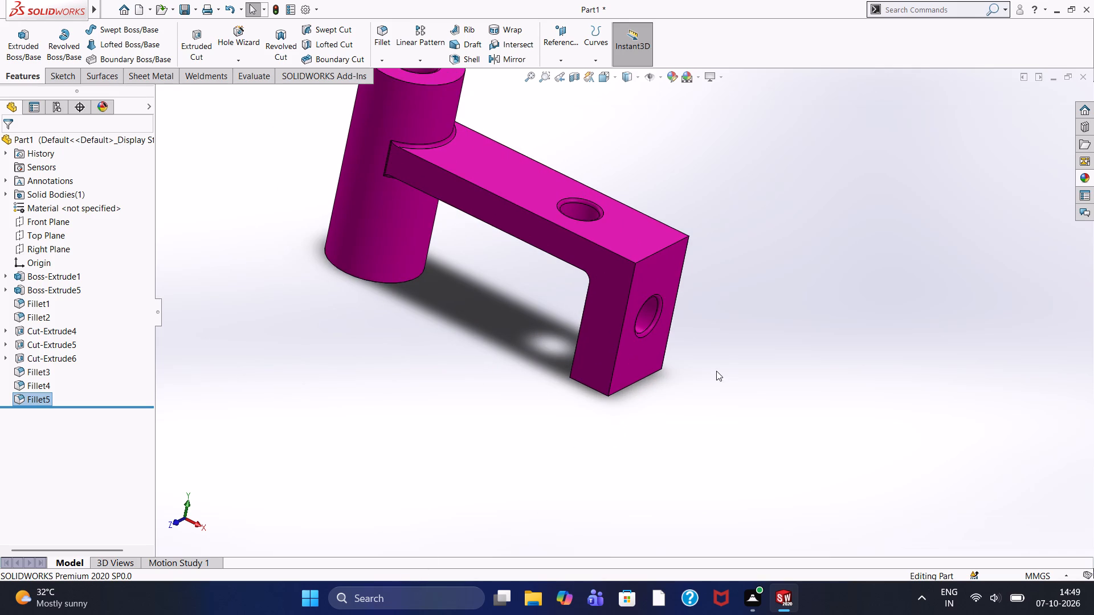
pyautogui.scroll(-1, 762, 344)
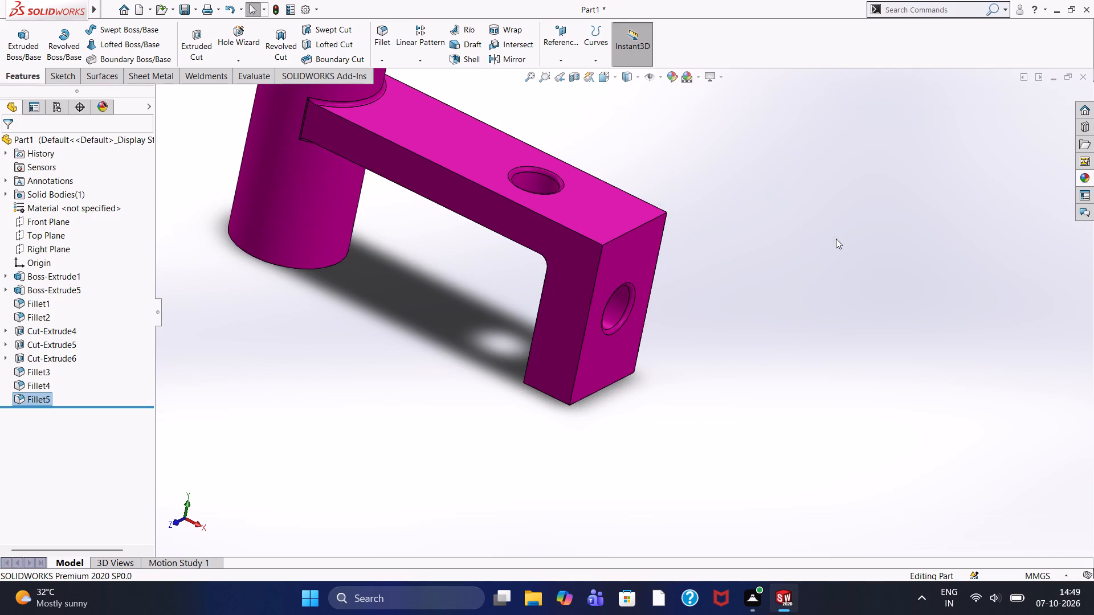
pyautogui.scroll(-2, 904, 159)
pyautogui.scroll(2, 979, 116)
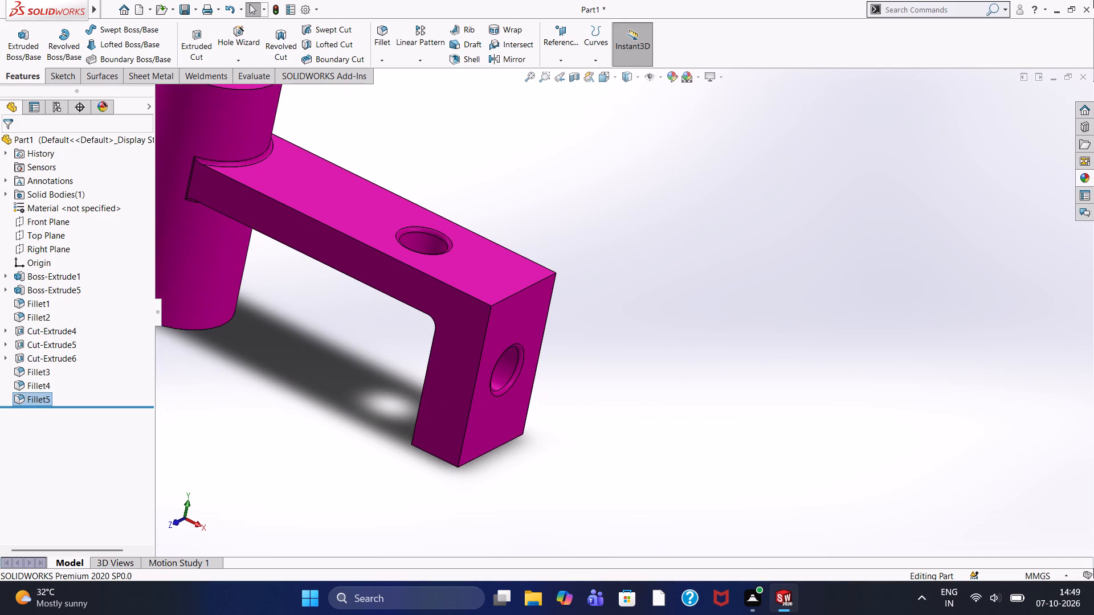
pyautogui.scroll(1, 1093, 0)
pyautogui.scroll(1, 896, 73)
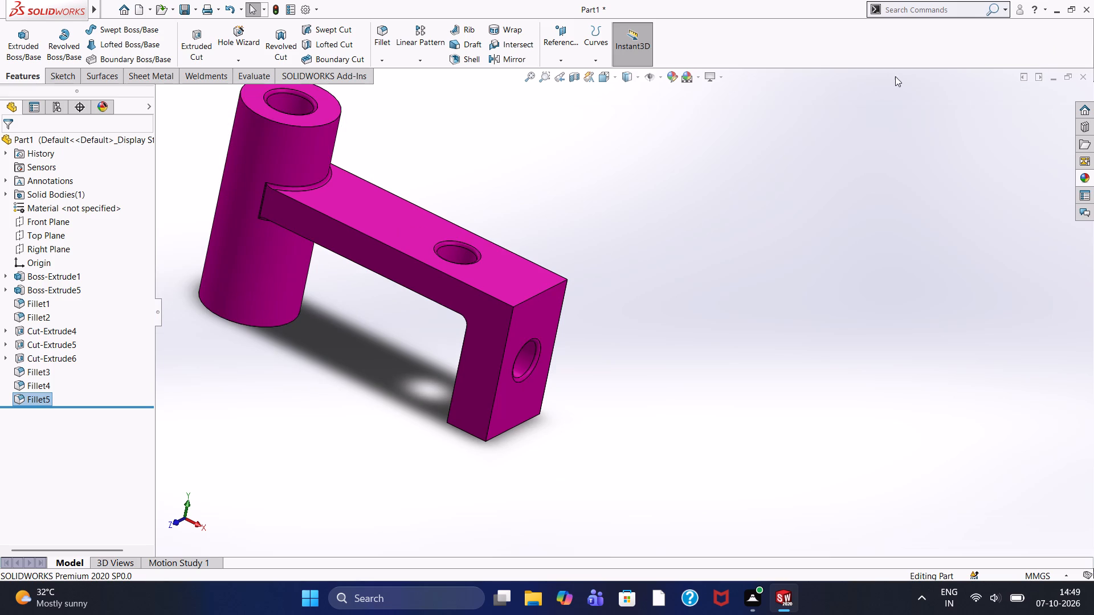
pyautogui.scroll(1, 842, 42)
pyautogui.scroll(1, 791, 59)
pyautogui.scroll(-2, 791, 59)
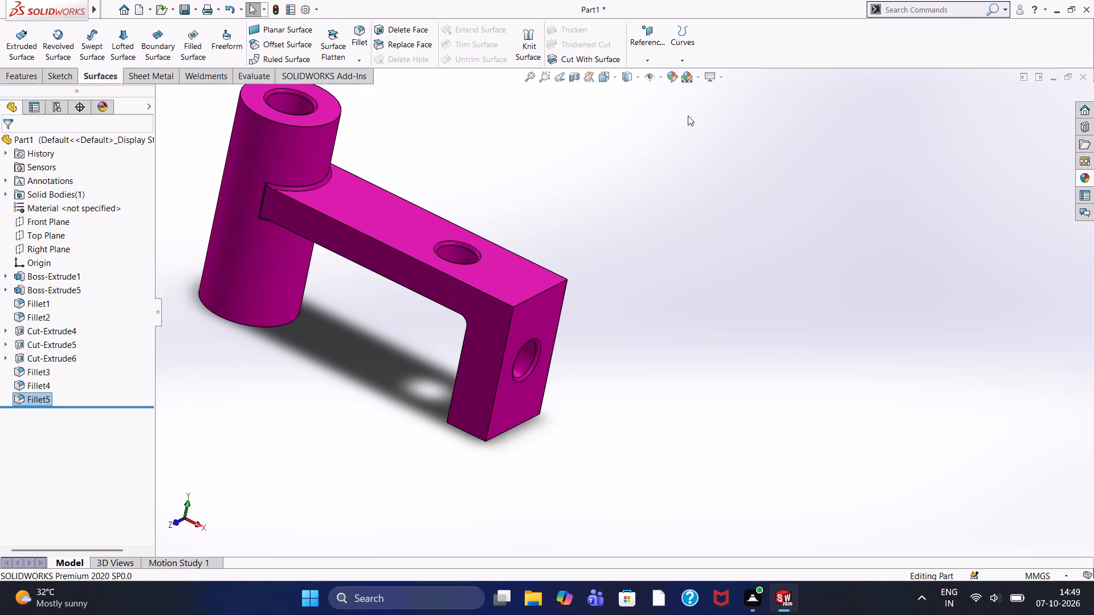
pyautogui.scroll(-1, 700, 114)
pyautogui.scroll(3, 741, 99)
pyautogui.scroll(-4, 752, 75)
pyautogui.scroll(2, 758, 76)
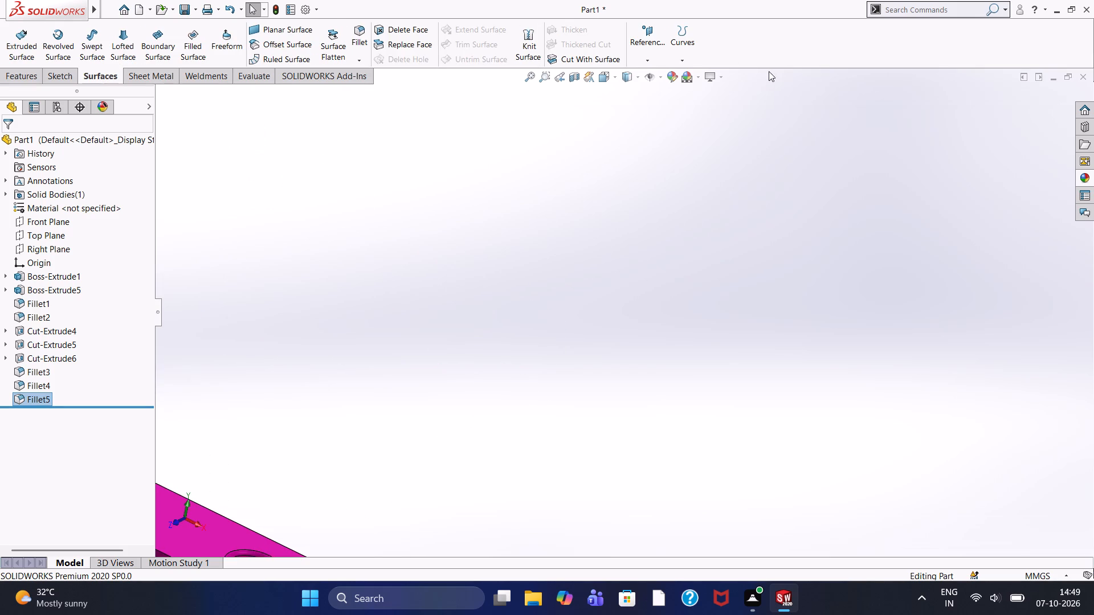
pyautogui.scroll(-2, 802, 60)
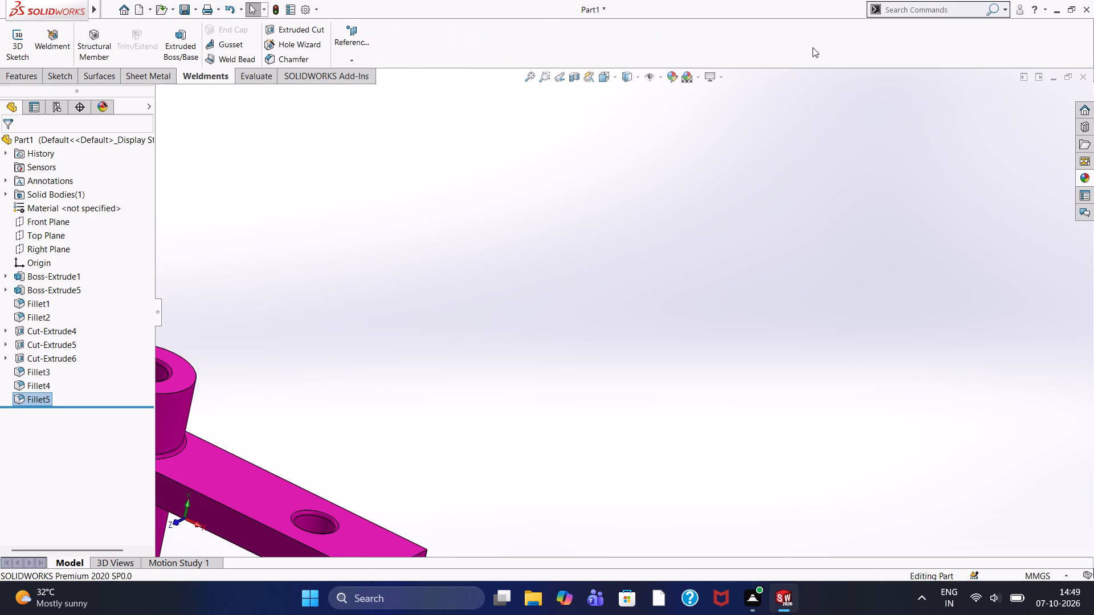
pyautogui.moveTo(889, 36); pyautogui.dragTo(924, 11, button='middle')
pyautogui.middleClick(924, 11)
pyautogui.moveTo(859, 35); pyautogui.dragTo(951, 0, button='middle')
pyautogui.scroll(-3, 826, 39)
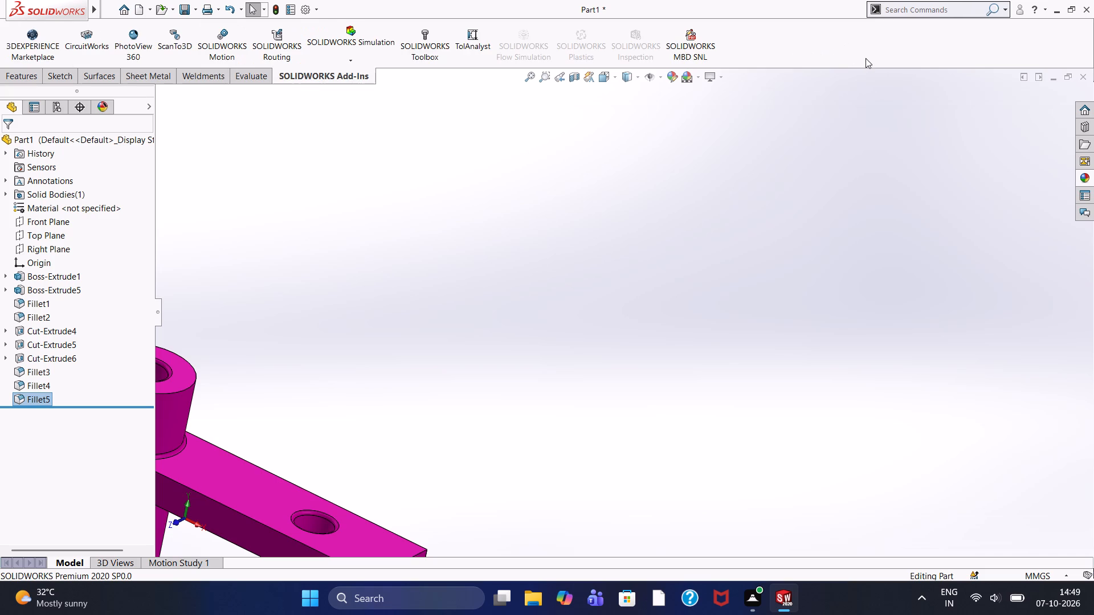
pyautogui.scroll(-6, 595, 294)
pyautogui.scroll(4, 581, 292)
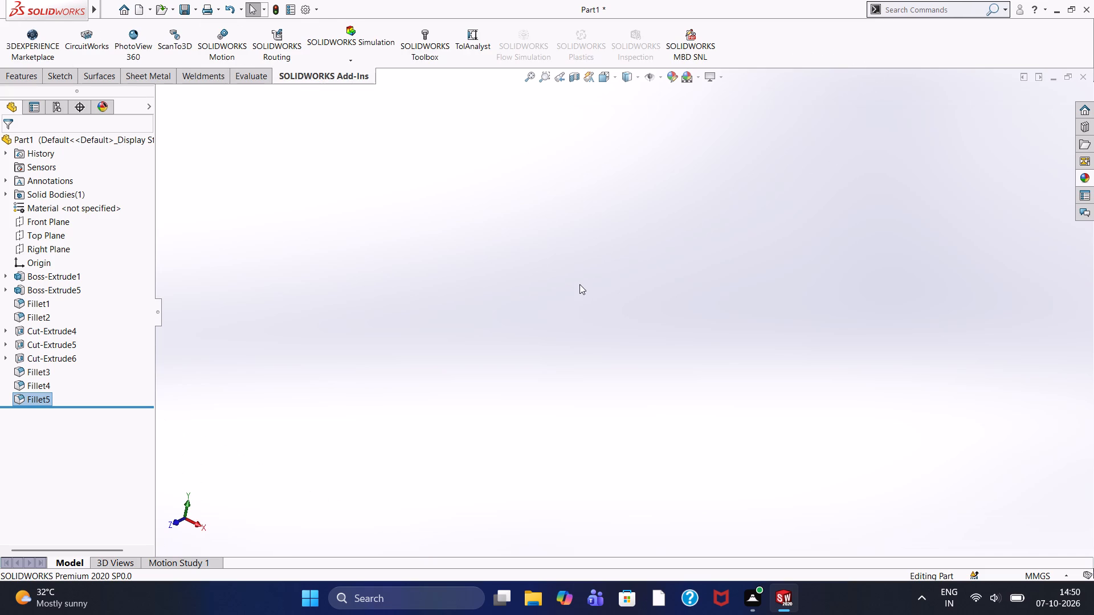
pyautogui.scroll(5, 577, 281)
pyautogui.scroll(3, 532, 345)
# Fillet the arm's four long side edges, upper and lower on both sides, with a symmetric 1 mm radius and tangent propagation.
pyautogui.moveTo(422, 423); pyautogui.dragTo(489, 501, button='middle')
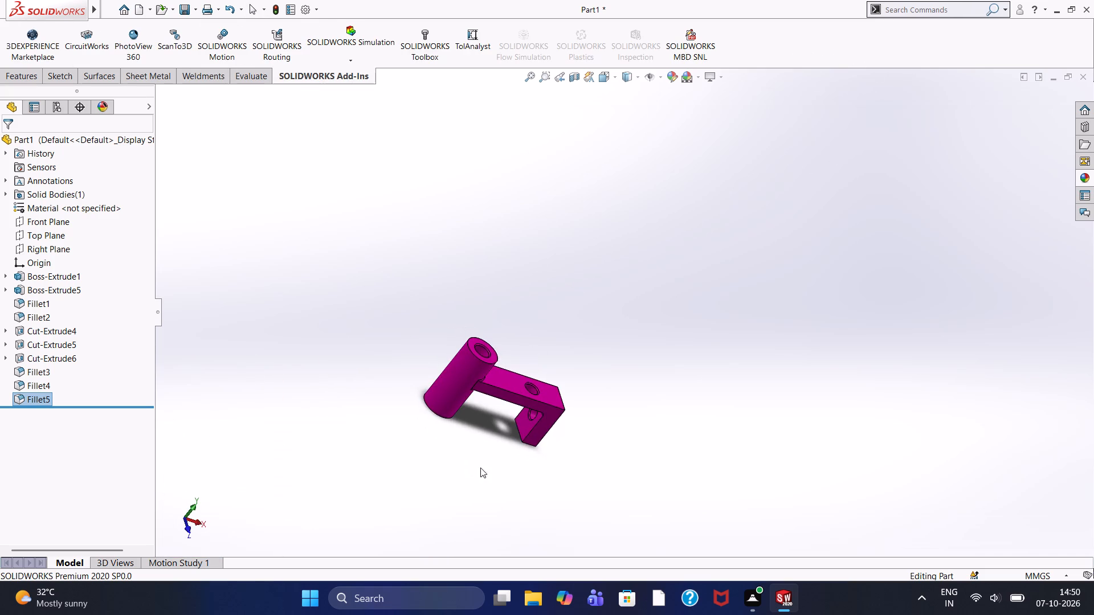
pyautogui.scroll(-5, 489, 407)
pyautogui.scroll(-1, 588, 364)
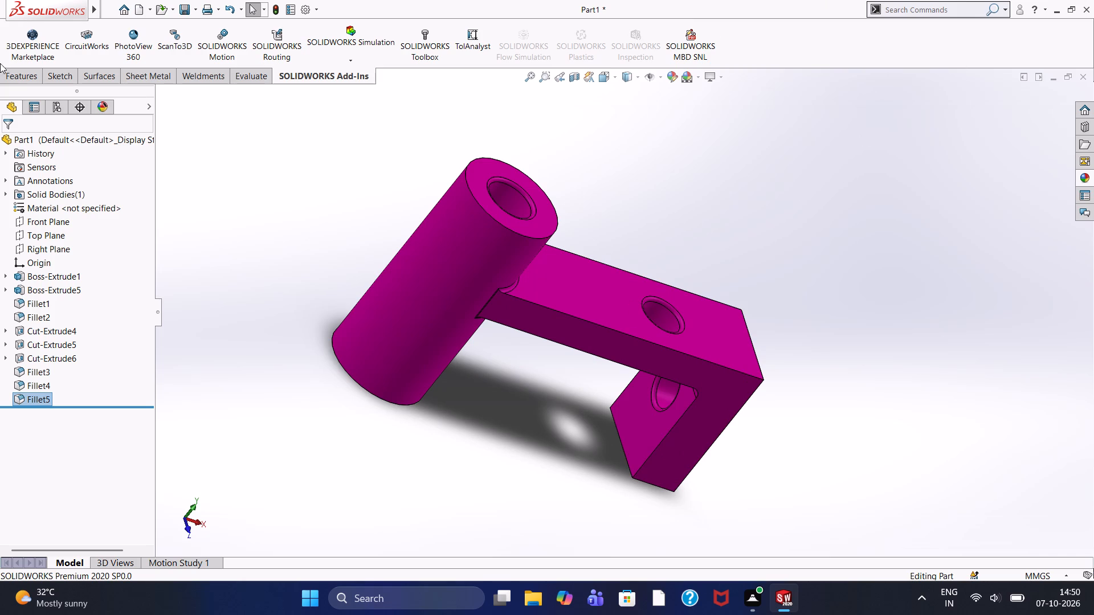
pyautogui.click(22, 80)
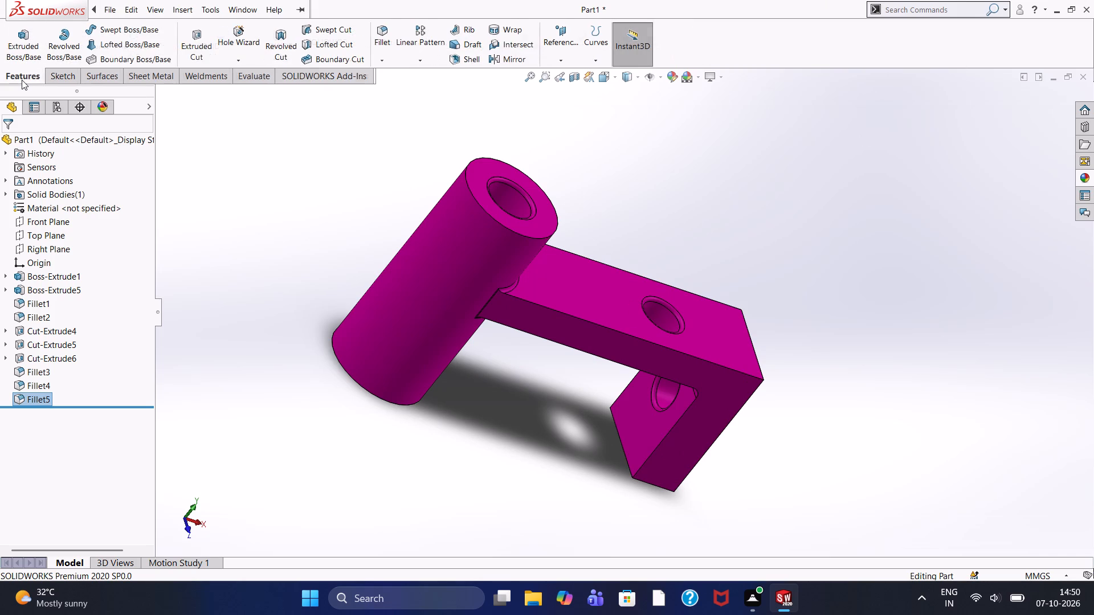
pyautogui.click(564, 133)
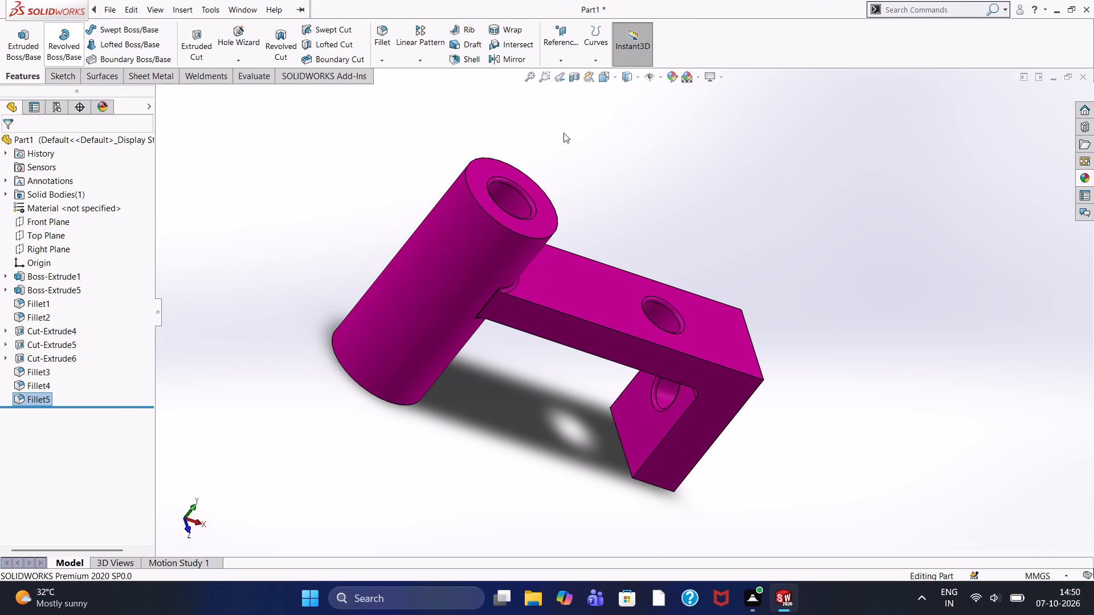
pyautogui.click(379, 38)
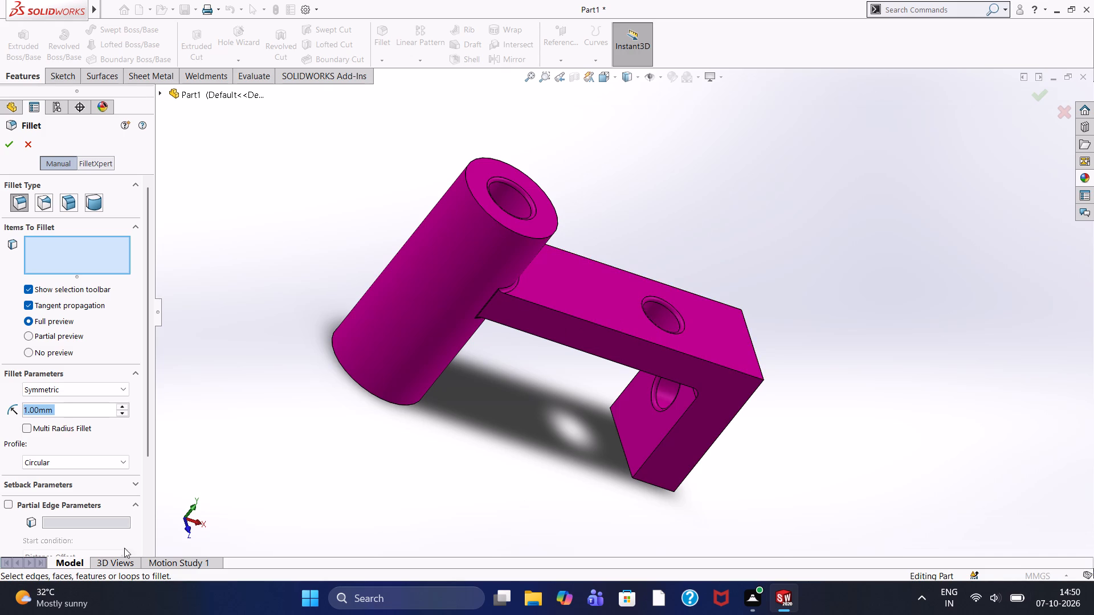
pyautogui.click(587, 322)
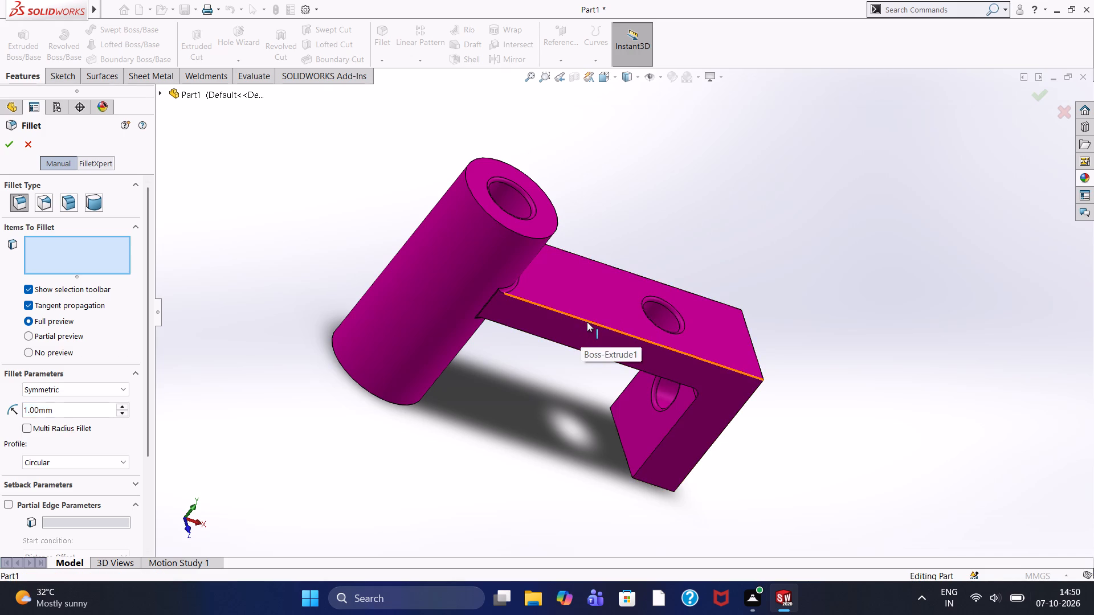
pyautogui.click(557, 343)
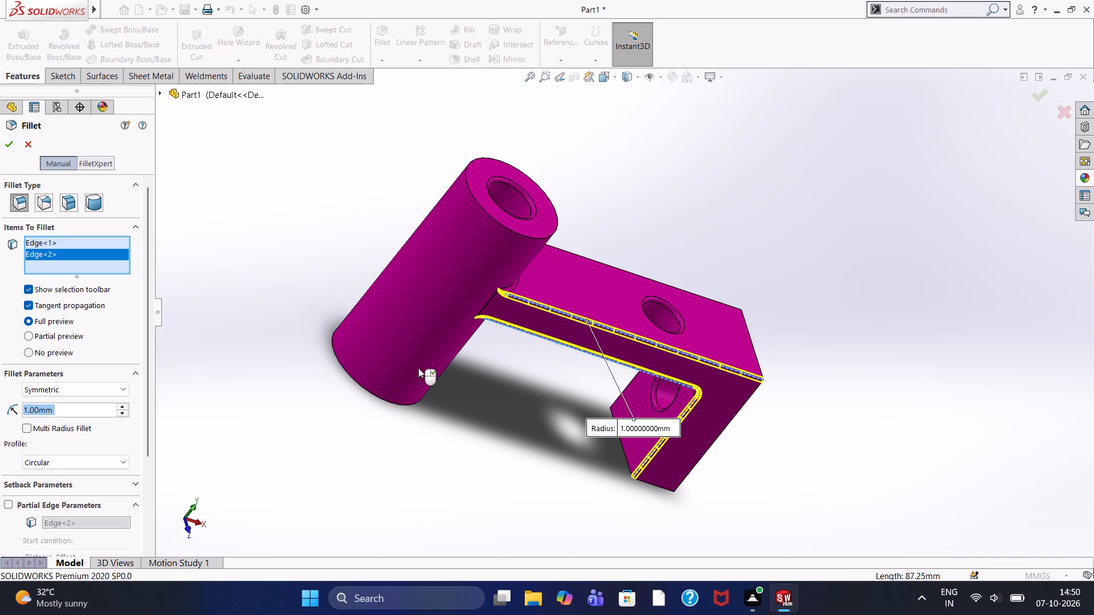
pyautogui.moveTo(246, 325); pyautogui.dragTo(308, 470, button='middle')
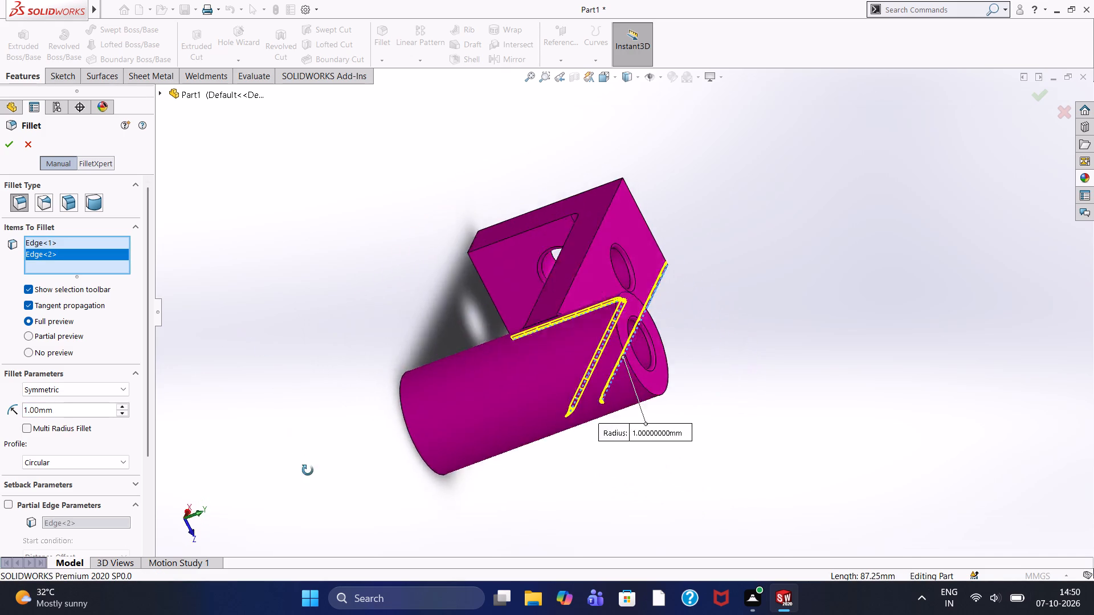
pyautogui.moveTo(308, 470); pyautogui.dragTo(283, 536, button='middle')
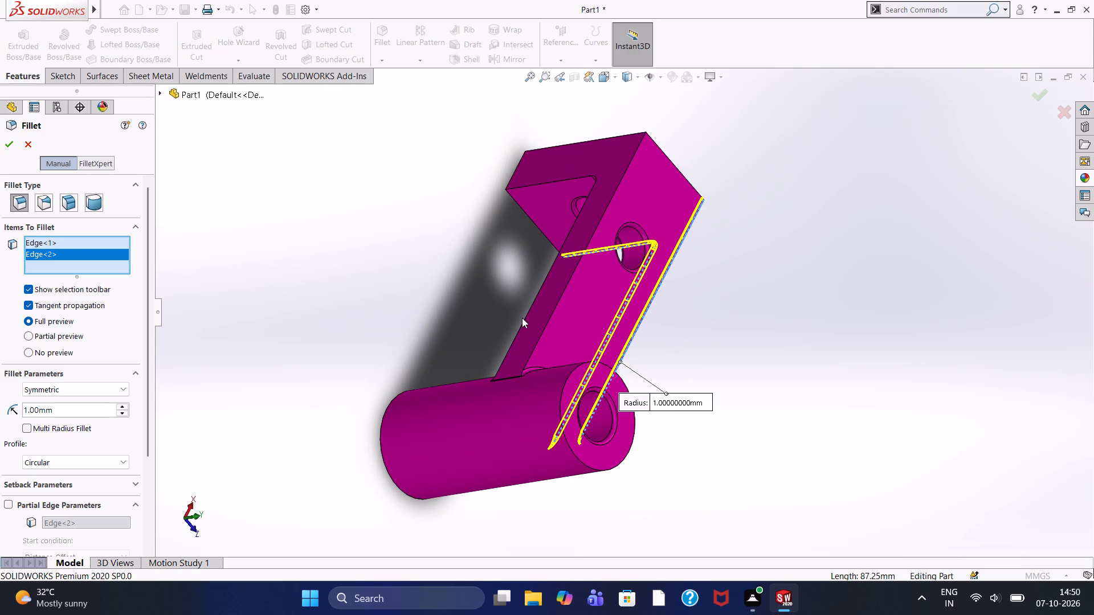
pyautogui.click(524, 319)
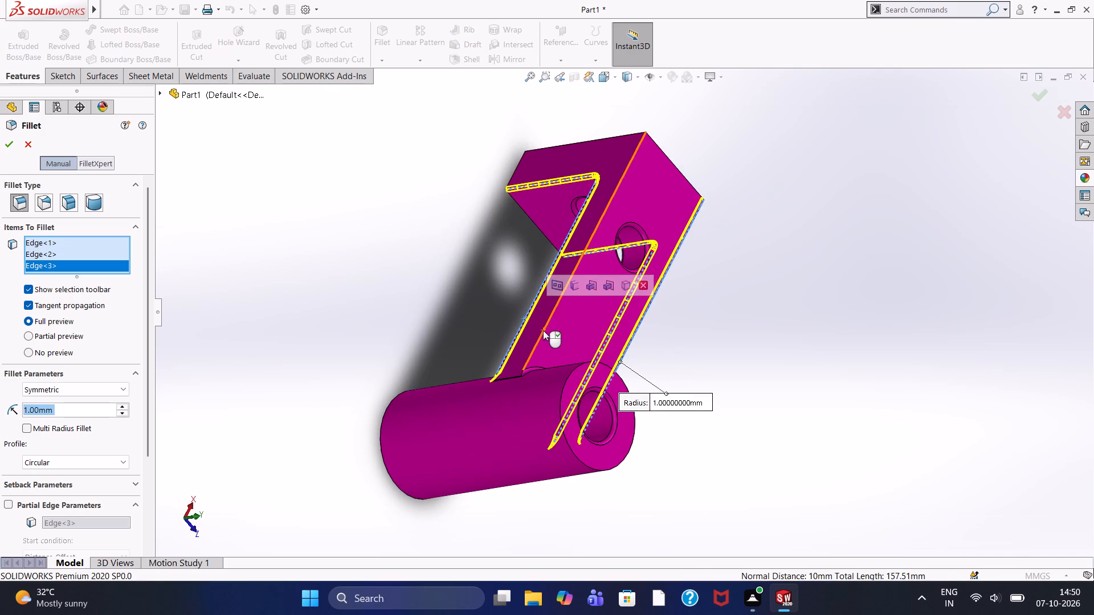
pyautogui.click(543, 330)
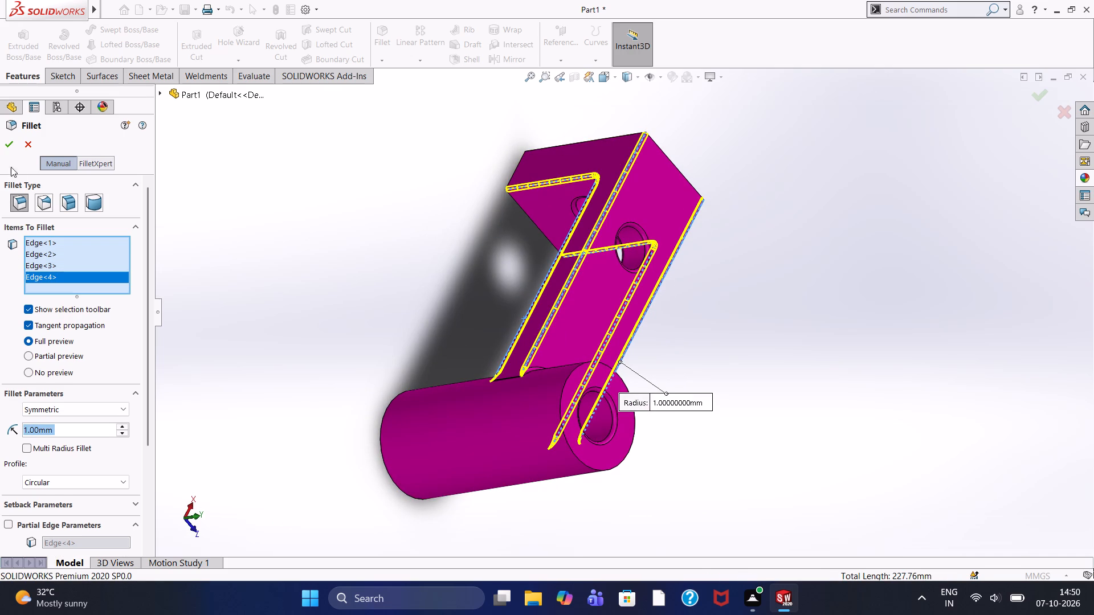
pyautogui.click(5, 147)
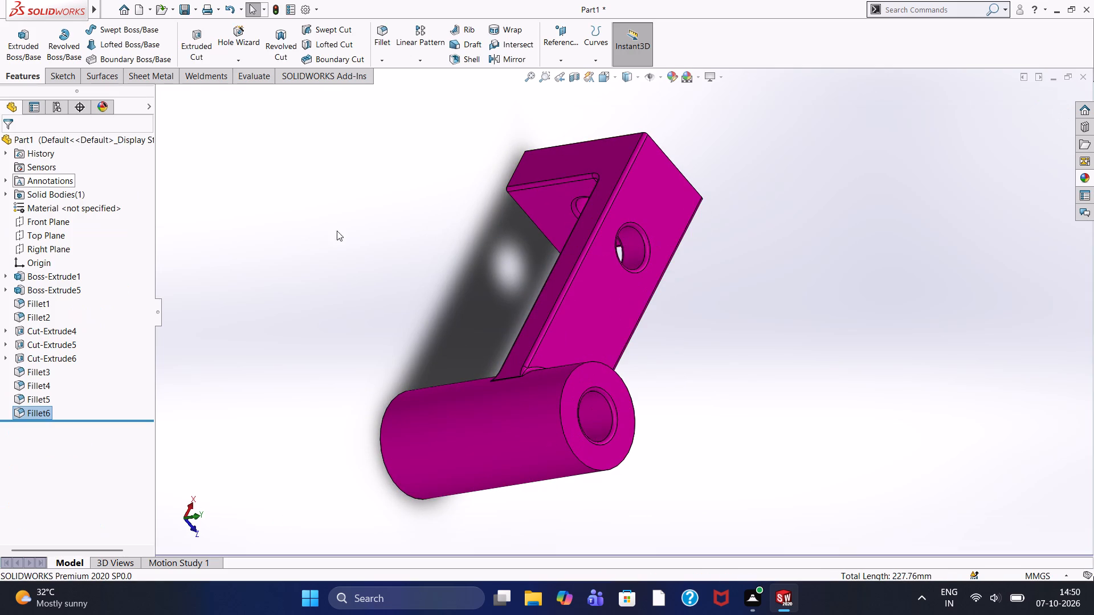
# Fillet the outer corner edge between the arm's top face and the leg's outer face with a 1 mm radius and tangent propagation.
pyautogui.moveTo(330, 226); pyautogui.dragTo(177, 220, button='middle')
pyautogui.moveTo(380, 203); pyautogui.dragTo(379, 231, button='middle')
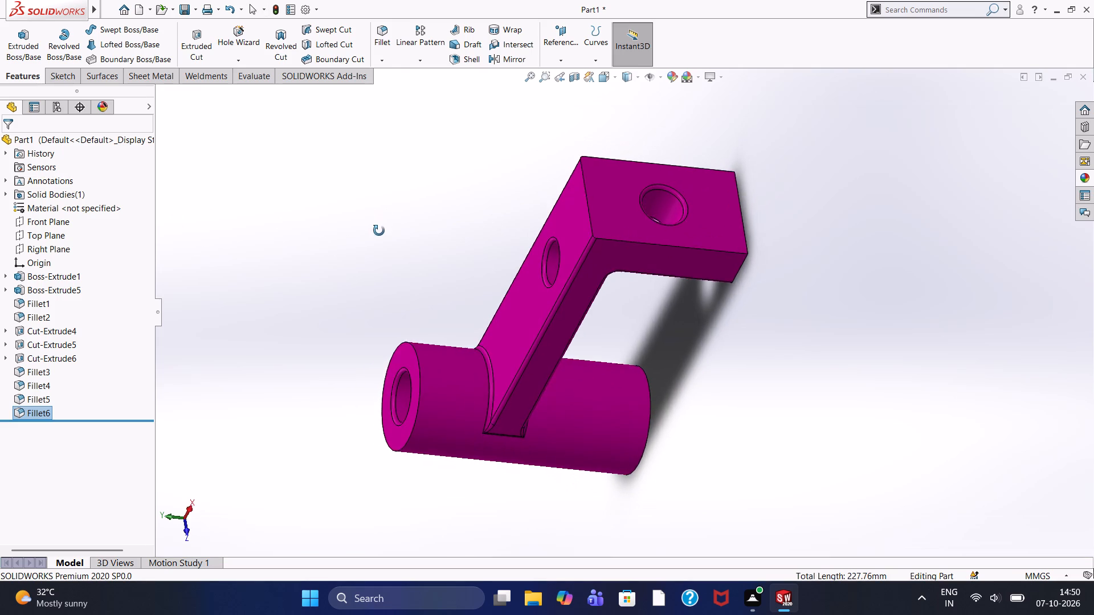
pyautogui.moveTo(379, 231); pyautogui.dragTo(403, 282, button='middle')
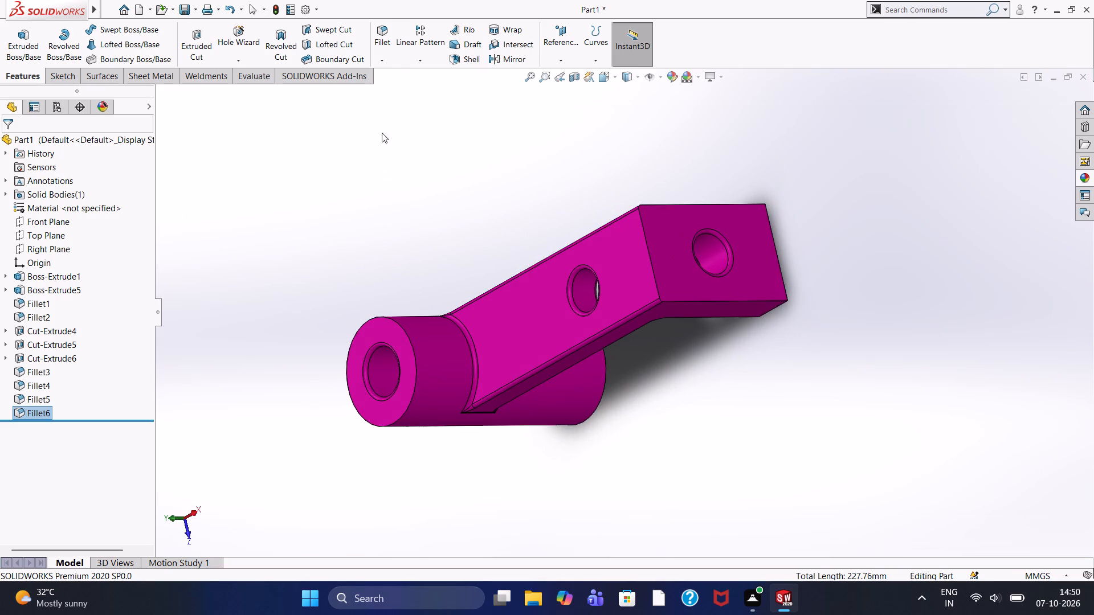
pyautogui.click(378, 38)
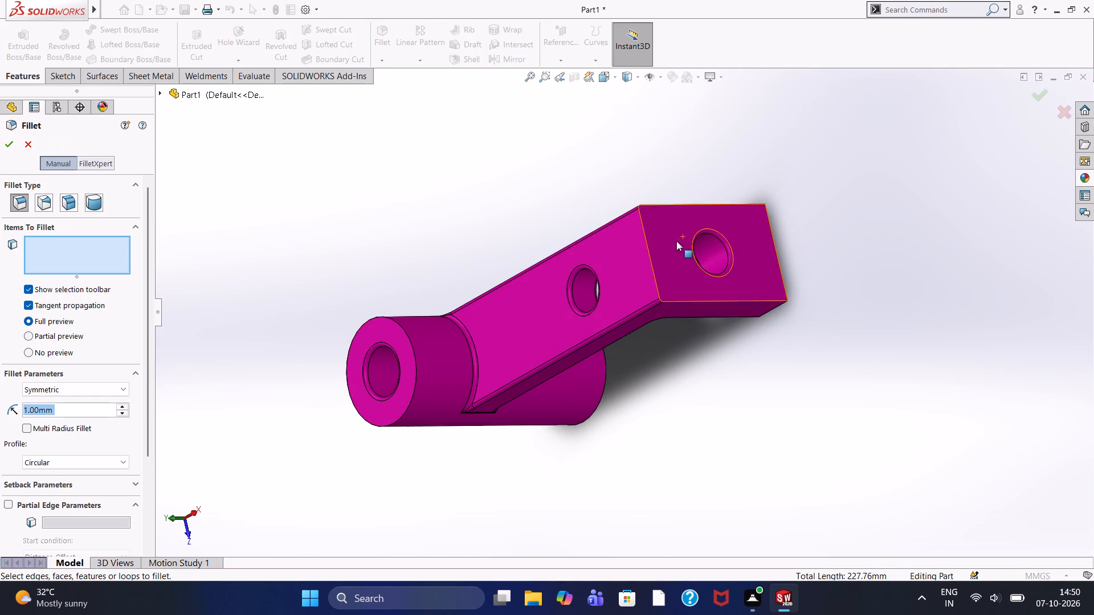
pyautogui.click(652, 262)
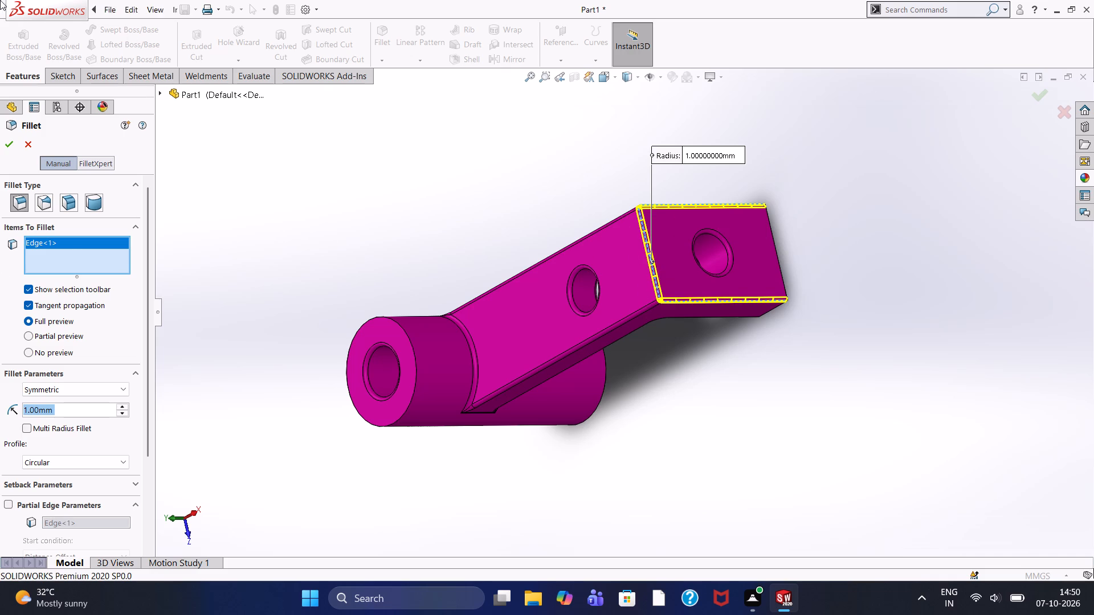
pyautogui.click(8, 147)
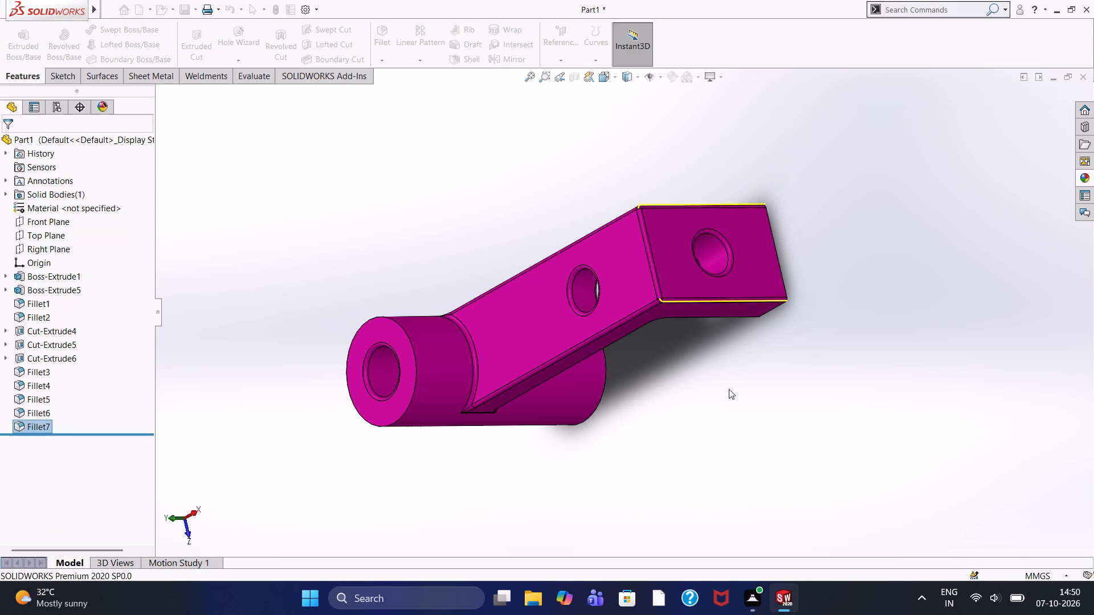
# Fillet the edge between the leg's outer face and its free end with a 1 mm radius and tangent propagation.
pyautogui.moveTo(695, 362); pyautogui.dragTo(563, 527, button='middle')
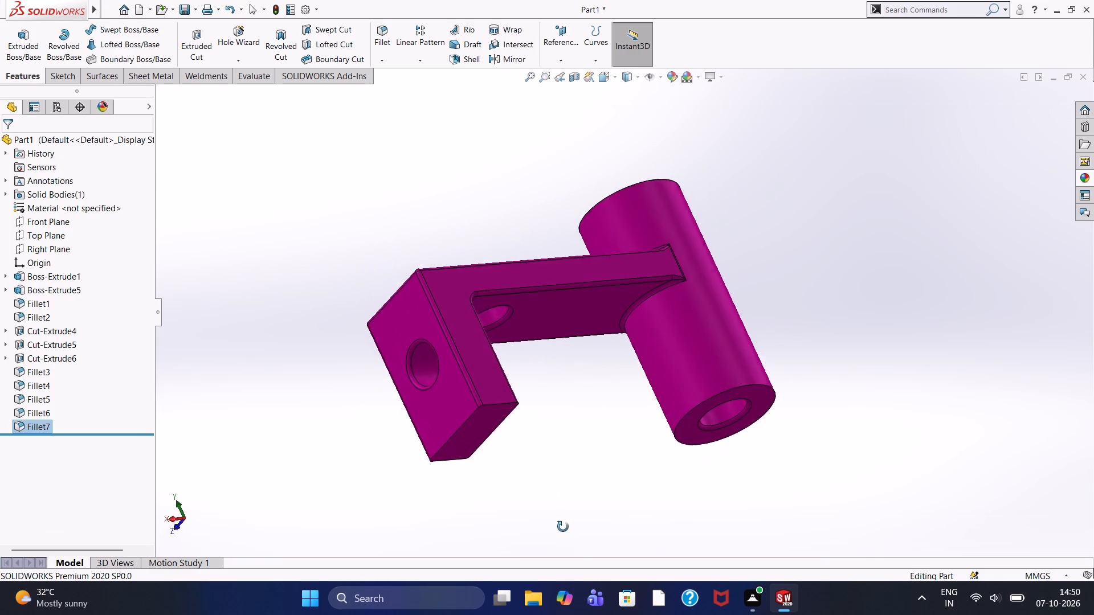
pyautogui.moveTo(563, 527); pyautogui.dragTo(586, 568, button='middle')
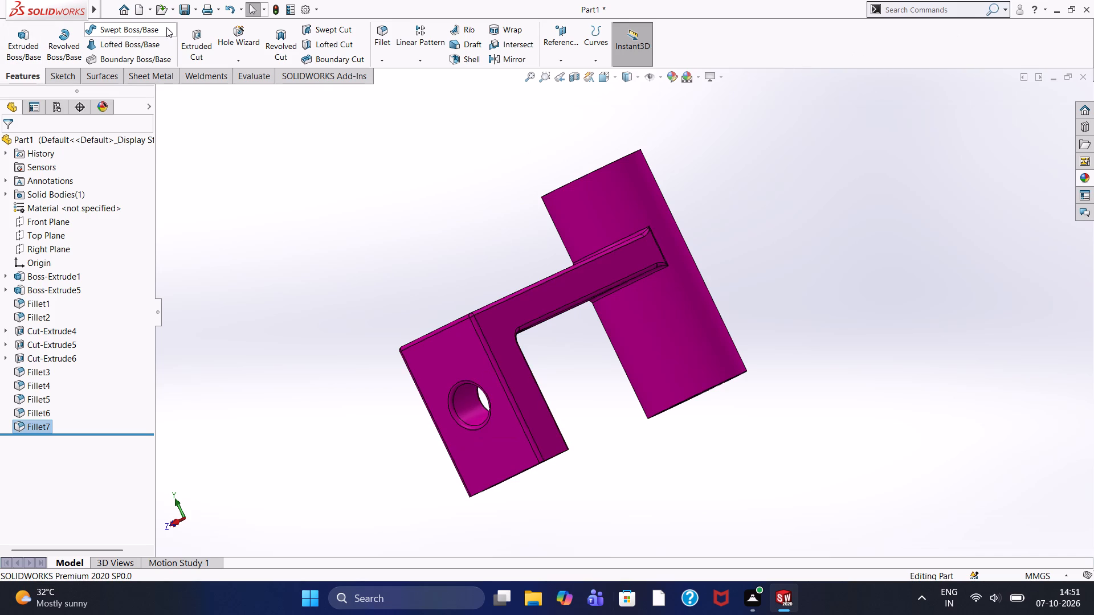
pyautogui.click(379, 32)
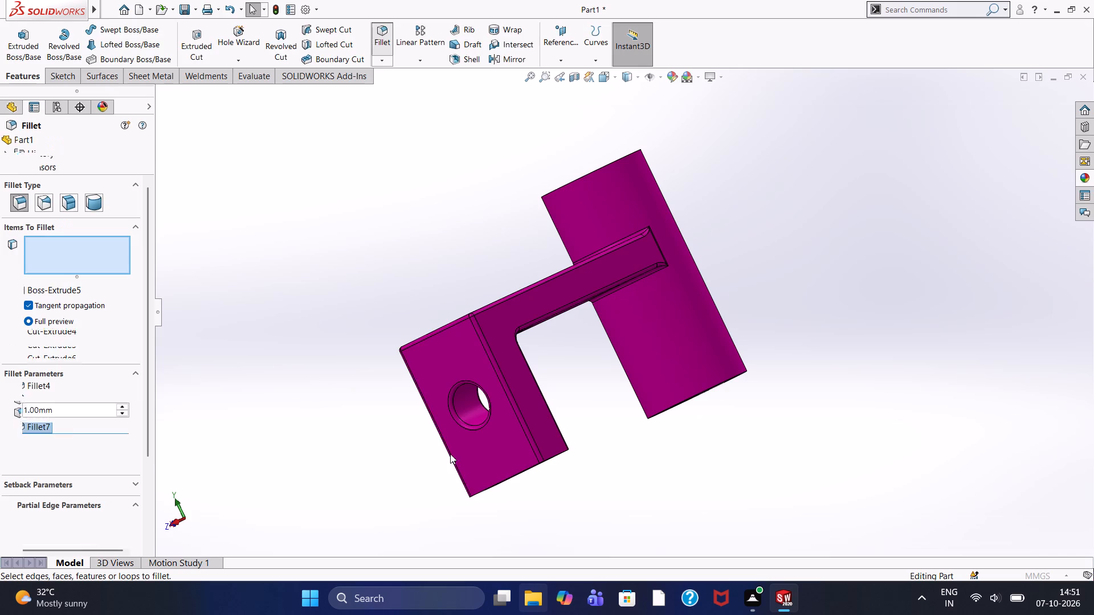
pyautogui.click(499, 481)
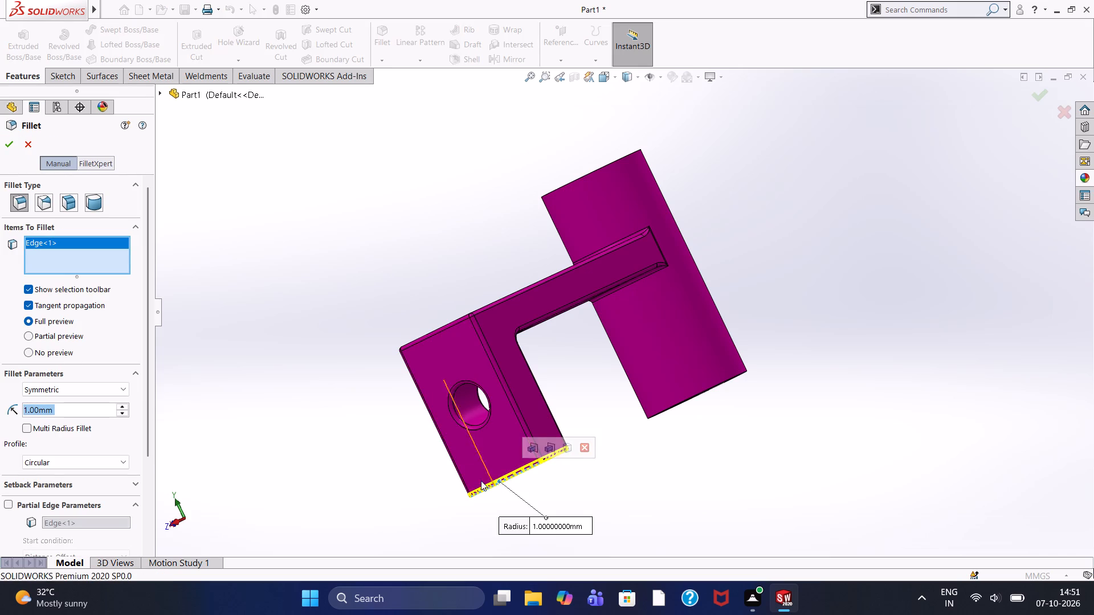
pyautogui.click(9, 152)
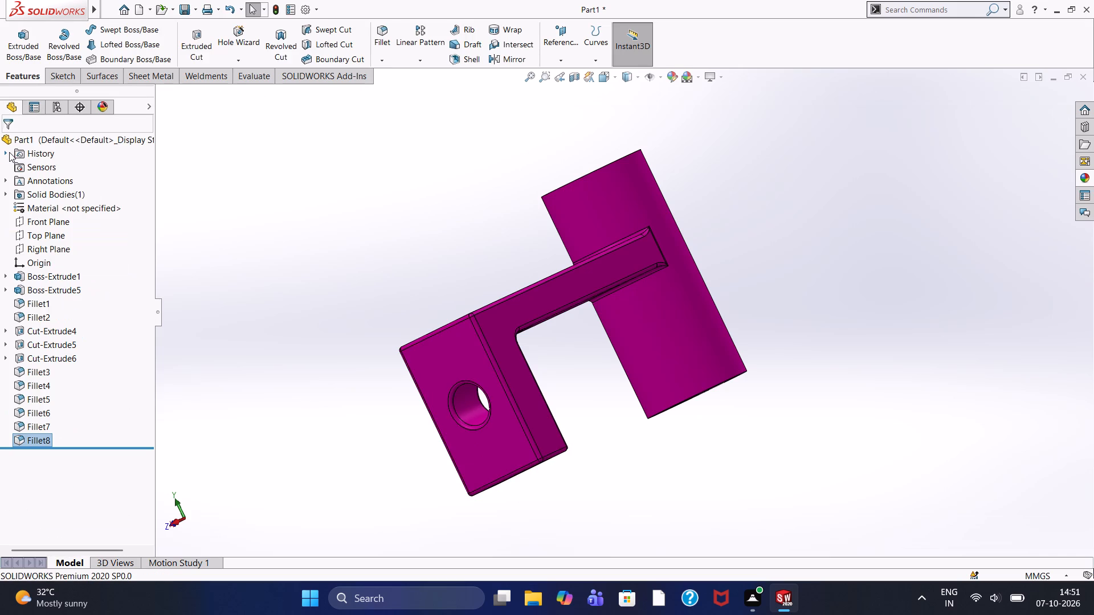
# Fillet the boss's two outer circular edges, top and bottom, with a symmetric 1 mm radius and tangent propagation.
pyautogui.click(454, 213)
pyautogui.moveTo(434, 211); pyautogui.dragTo(435, 210, button='middle')
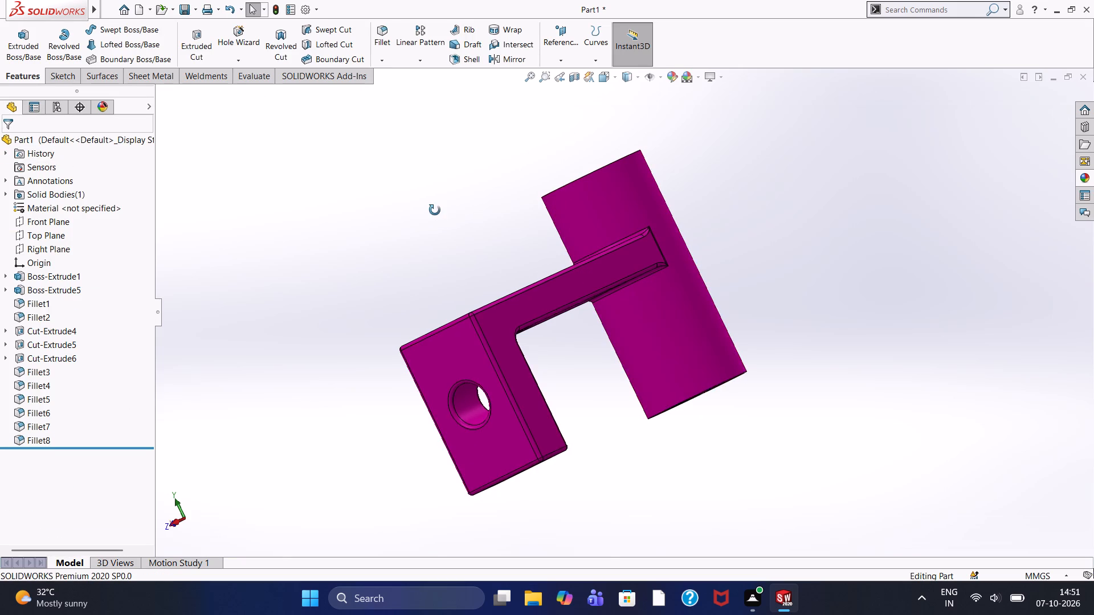
pyautogui.moveTo(435, 210); pyautogui.dragTo(586, 178, button='middle')
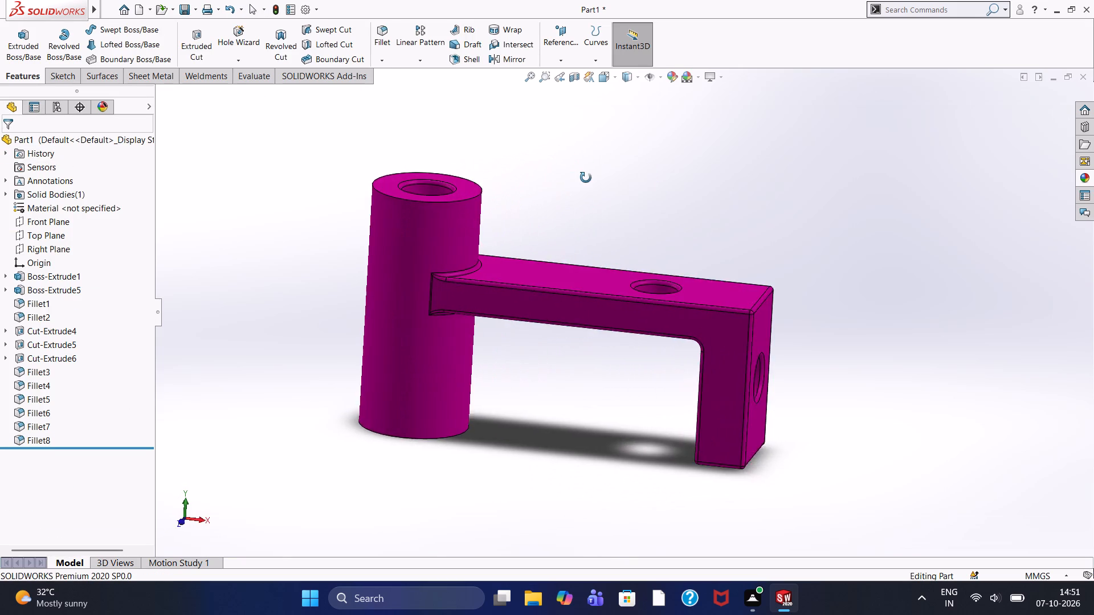
pyautogui.moveTo(586, 178); pyautogui.dragTo(701, 134, button='middle')
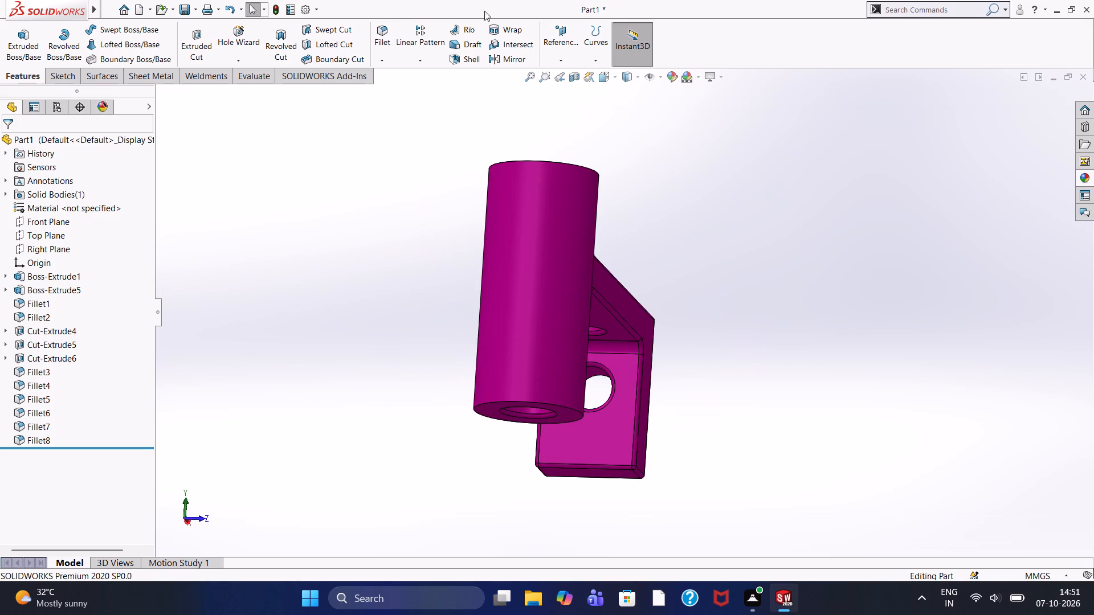
pyautogui.scroll(2, 524, 161)
pyautogui.scroll(-4, 523, 159)
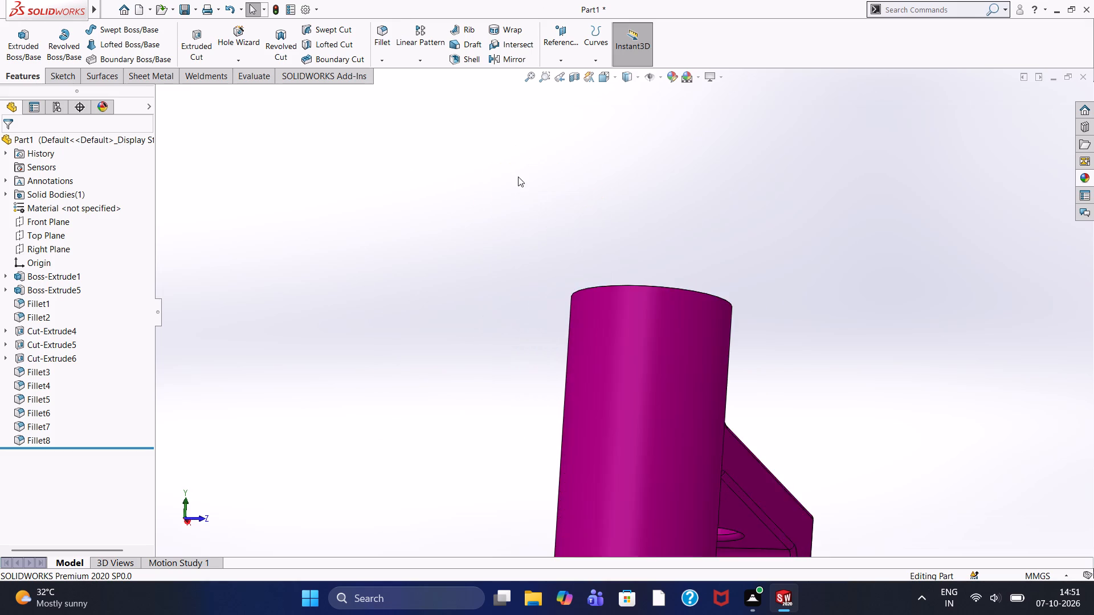
pyautogui.scroll(4, 589, 198)
pyautogui.moveTo(530, 375); pyautogui.dragTo(398, 412, button='middle')
pyautogui.scroll(-1, 400, 412)
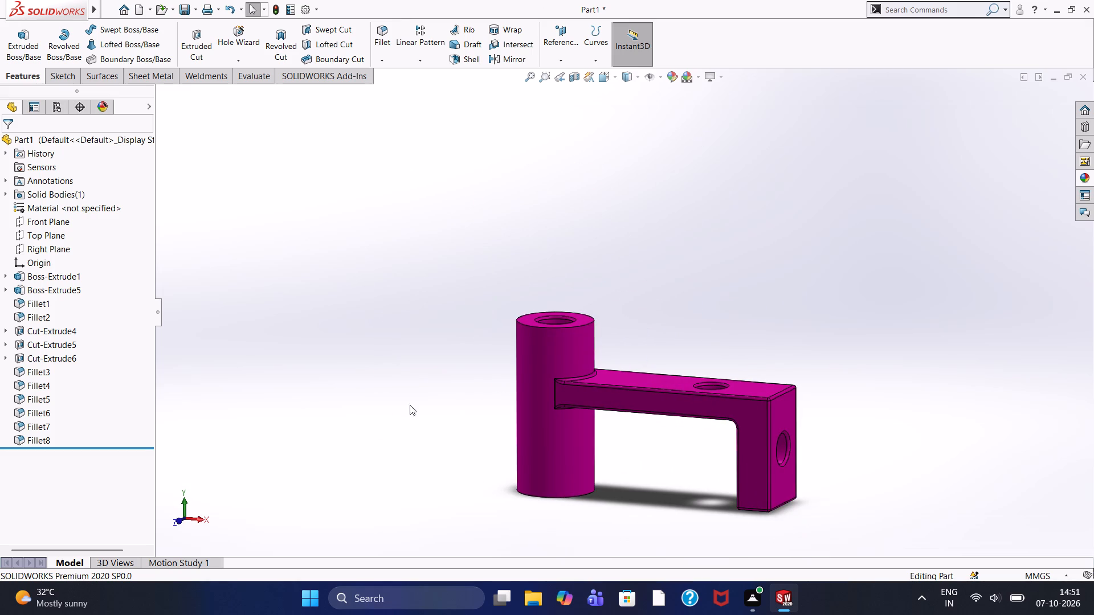
pyautogui.scroll(-1, 529, 247)
pyautogui.scroll(2, 528, 240)
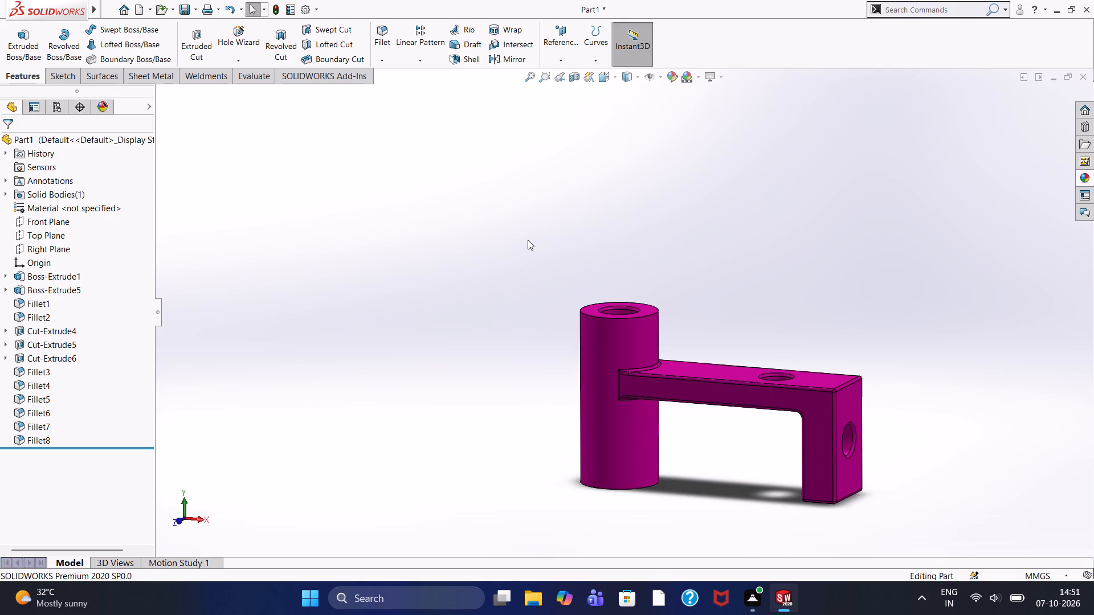
pyautogui.moveTo(545, 224); pyautogui.dragTo(553, 281, button='middle')
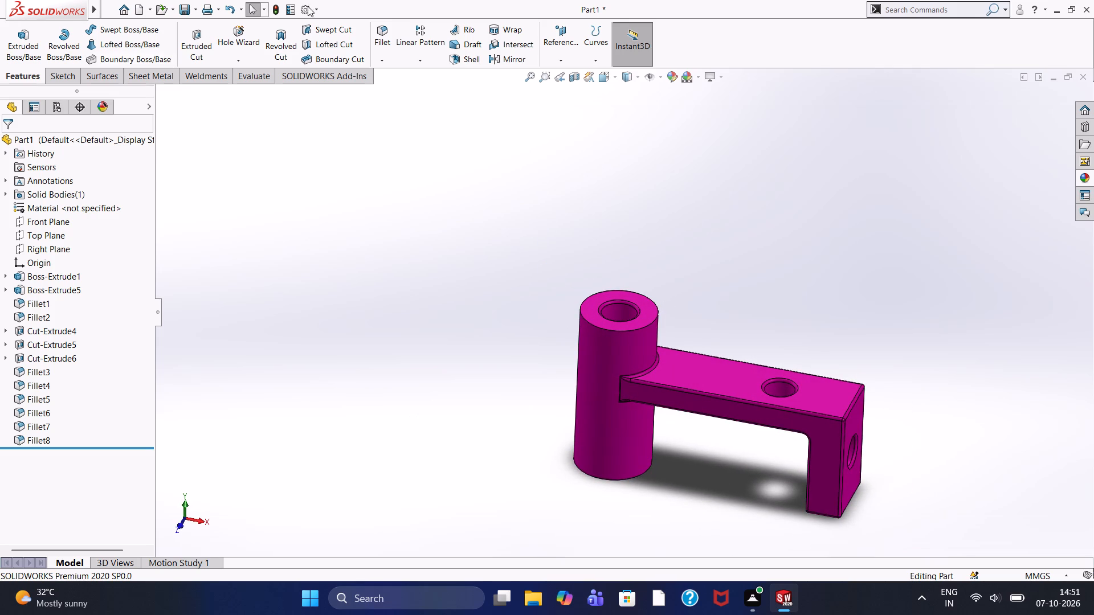
pyautogui.click(384, 27)
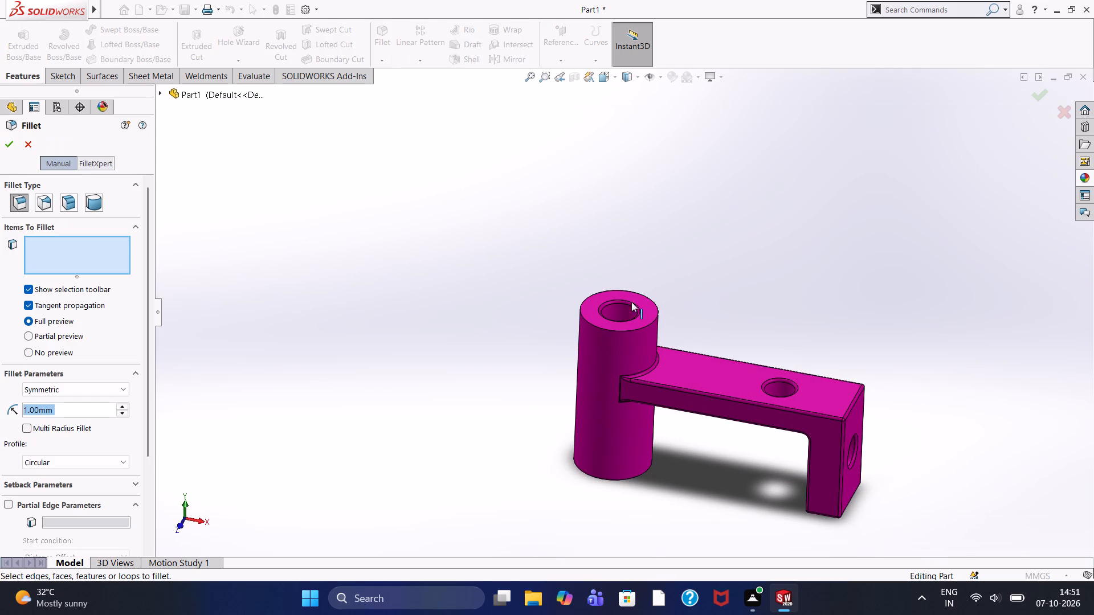
pyautogui.click(646, 327)
pyautogui.moveTo(435, 342); pyautogui.dragTo(590, 184, button='middle')
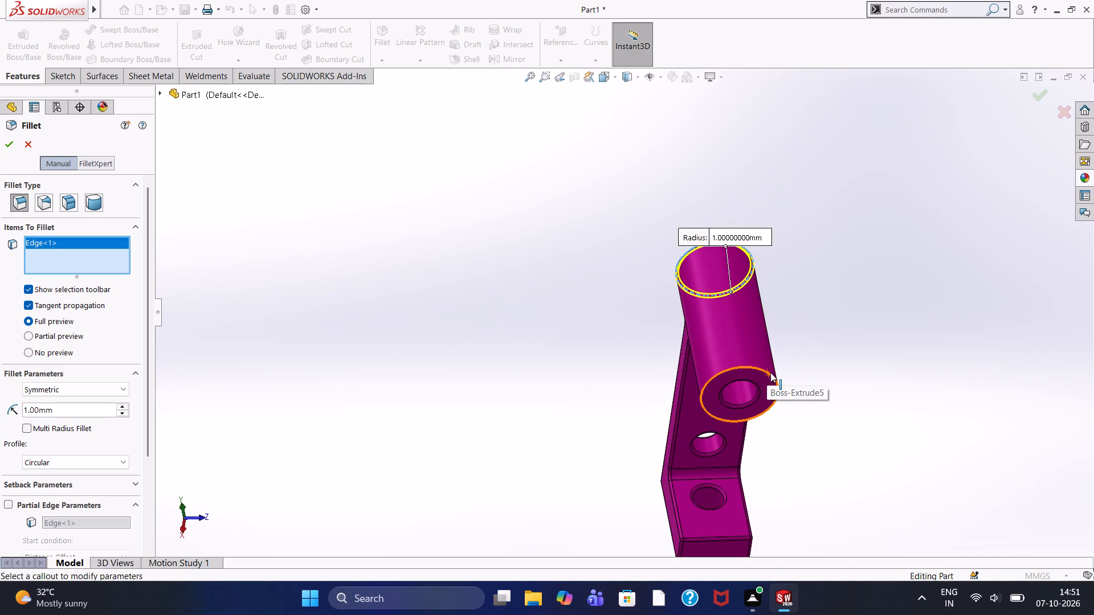
pyautogui.click(770, 372)
pyautogui.click(9, 144)
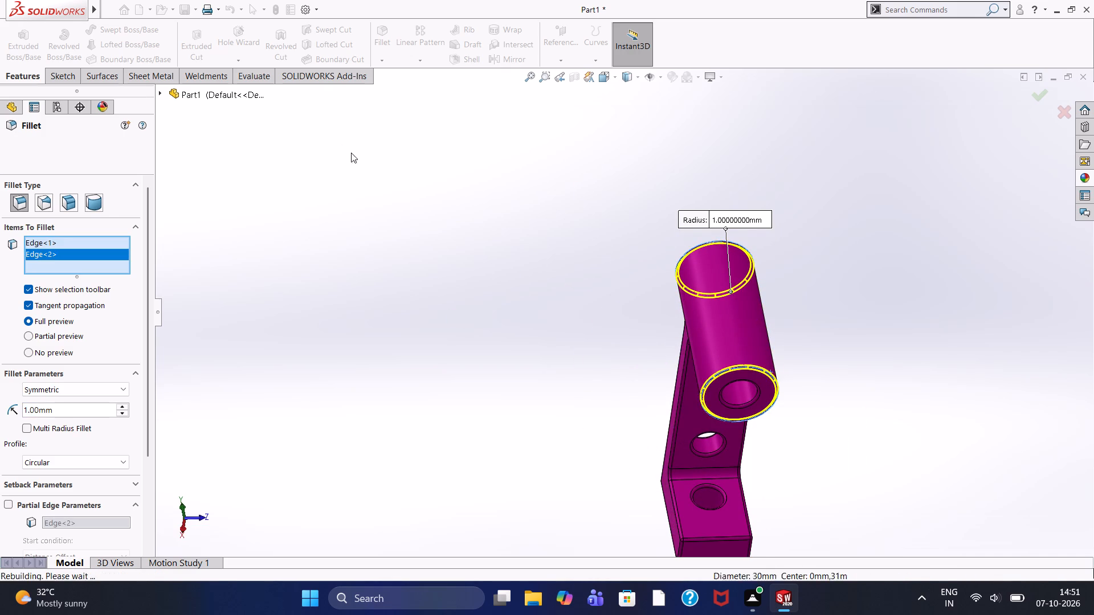
pyautogui.click(495, 203)
# Examine the filleted bracket from all sides, including the boss end edges, the arm and leg holes and the underside.
pyautogui.moveTo(515, 194); pyautogui.dragTo(651, 292, button='middle')
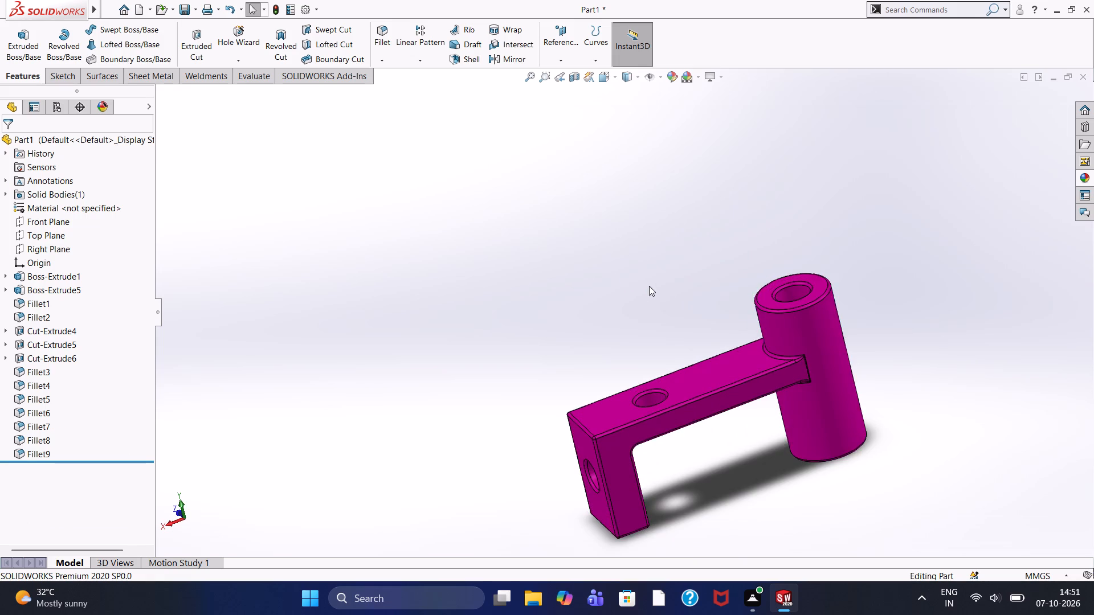
pyautogui.moveTo(649, 286); pyautogui.dragTo(536, 129, button='middle')
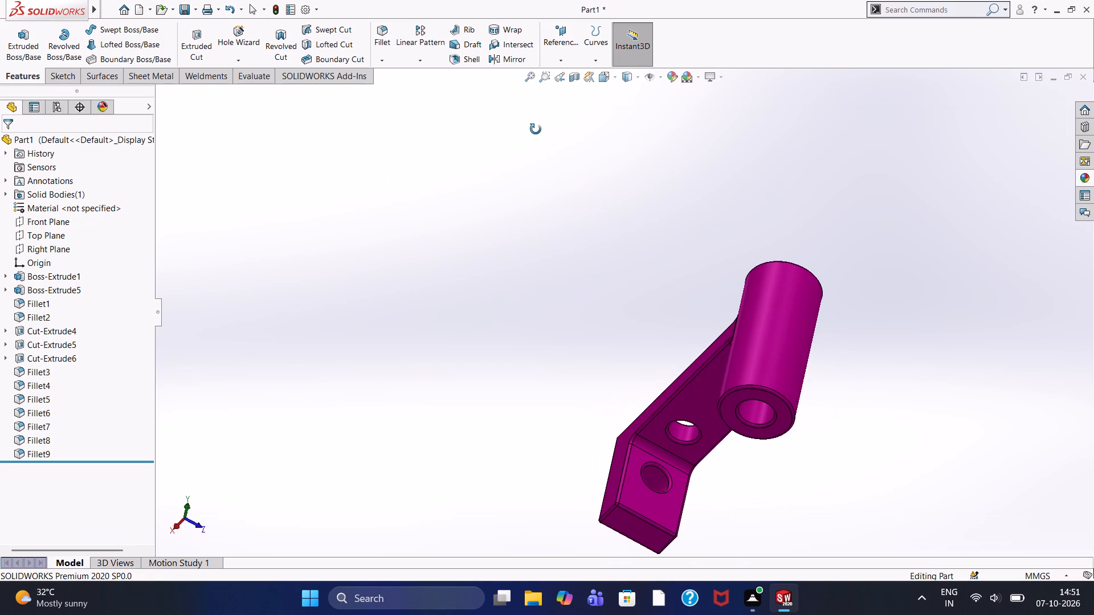
pyautogui.moveTo(536, 129); pyautogui.dragTo(658, 130, button='middle')
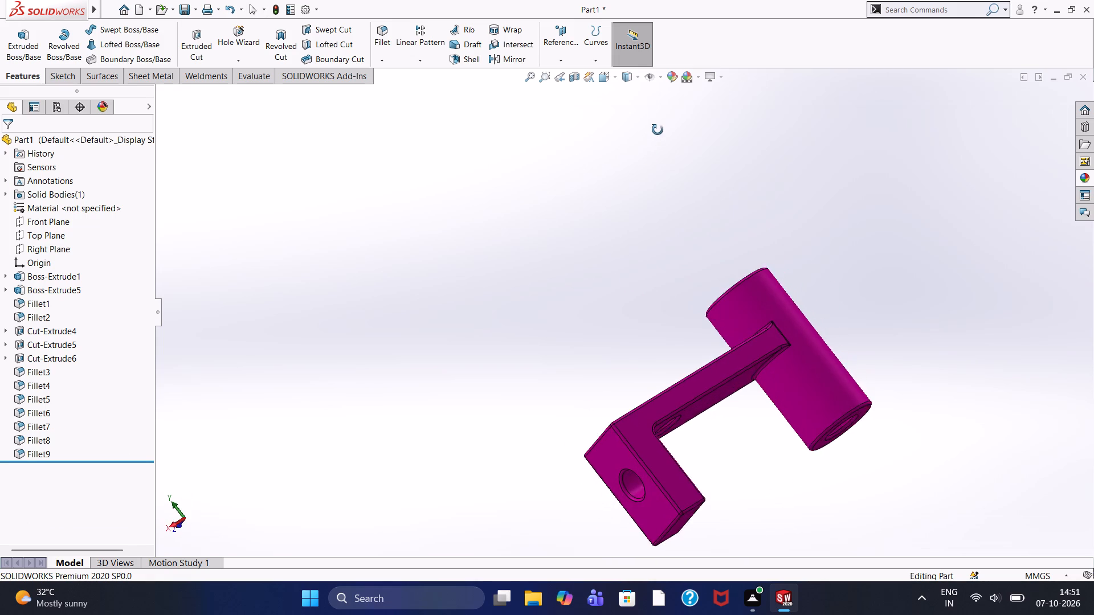
pyautogui.moveTo(658, 130); pyautogui.dragTo(758, 192, button='middle')
pyautogui.scroll(2, 731, 191)
pyautogui.moveTo(465, 208); pyautogui.dragTo(554, 225, button='middle')
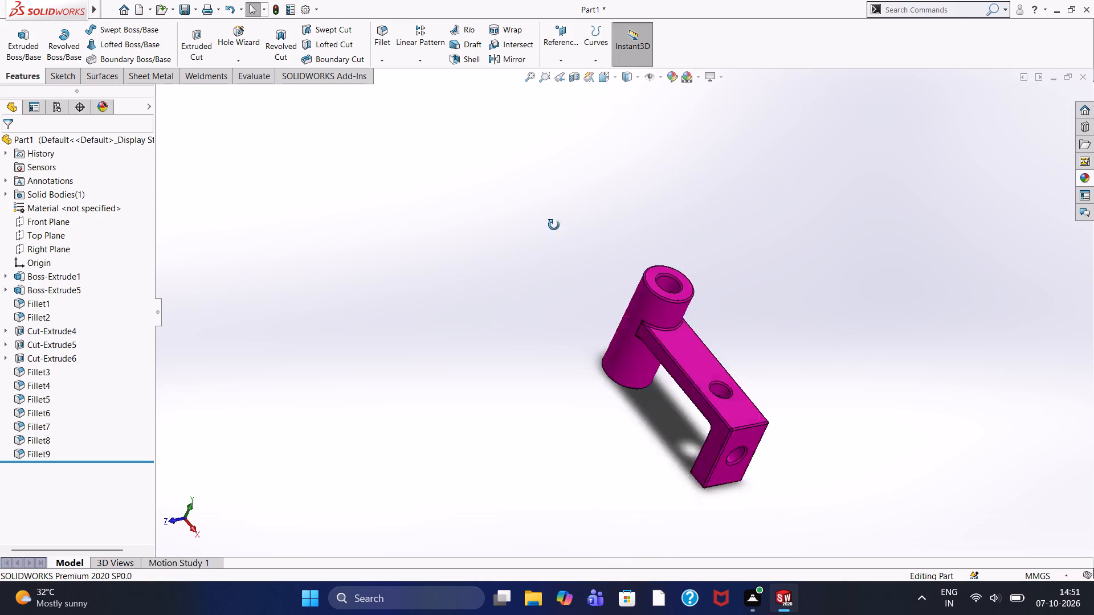
pyautogui.moveTo(554, 225); pyautogui.dragTo(533, 227, button='middle')
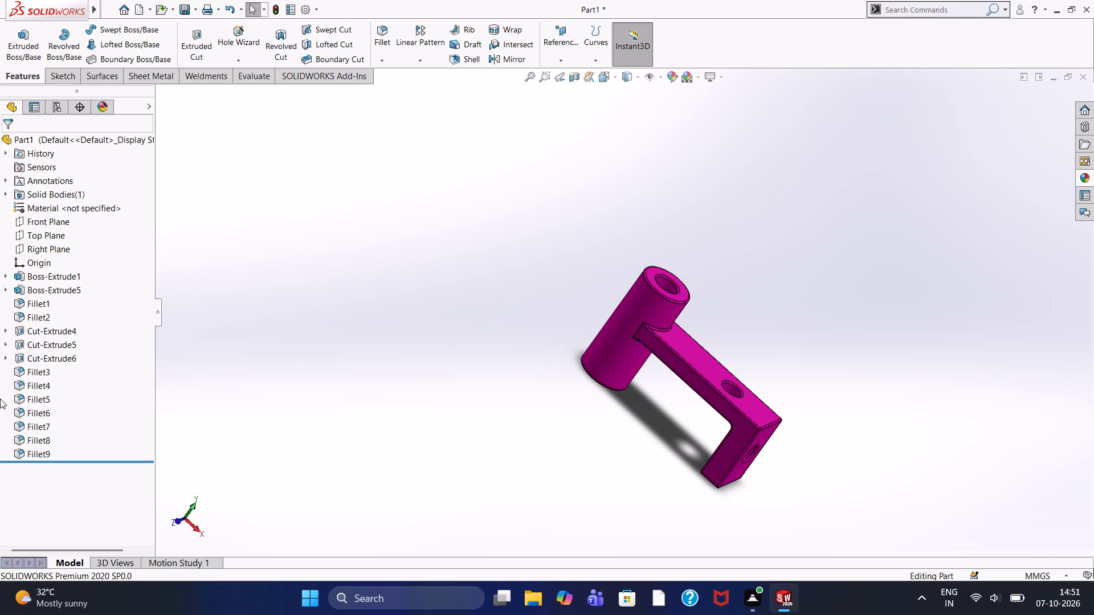
pyautogui.scroll(-1, 735, 457)
pyautogui.scroll(-2, 615, 391)
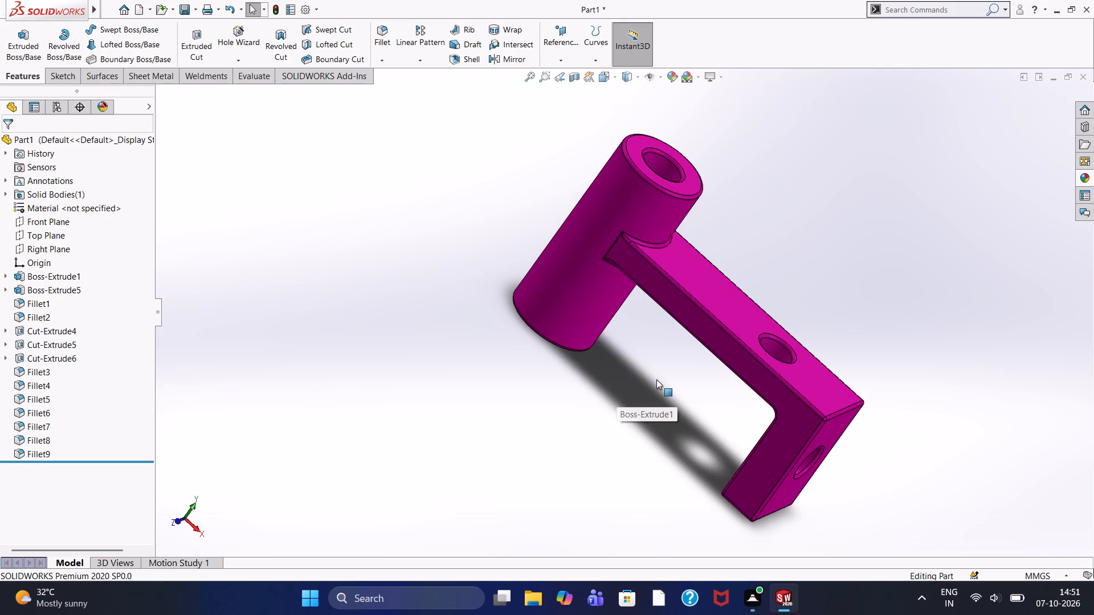
pyautogui.scroll(1, 654, 378)
pyautogui.scroll(-3, 718, 366)
pyautogui.scroll(1, 708, 361)
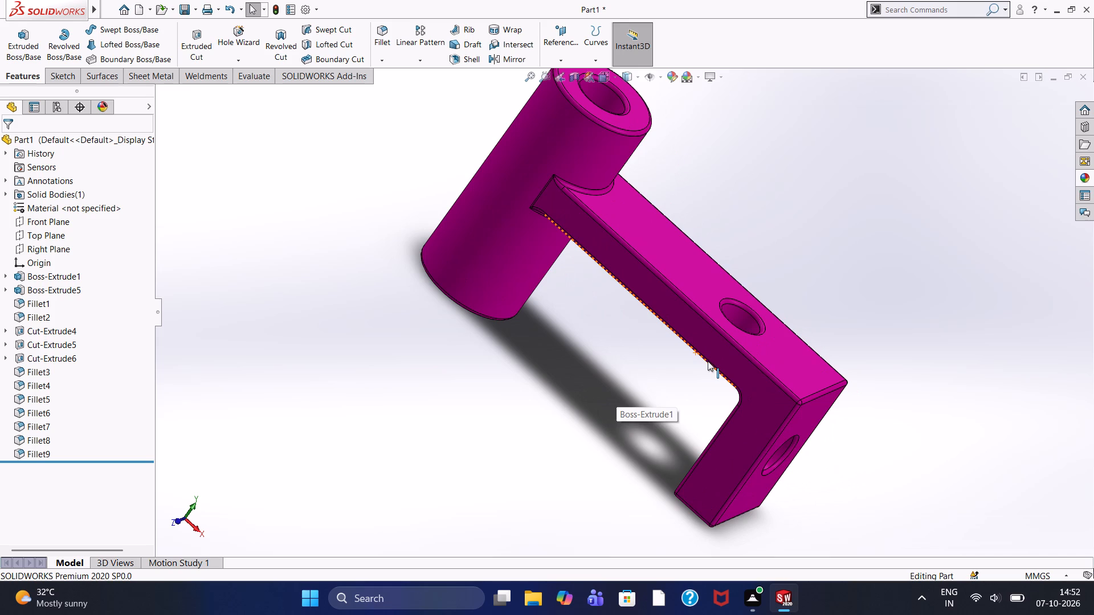
pyautogui.click(256, 278)
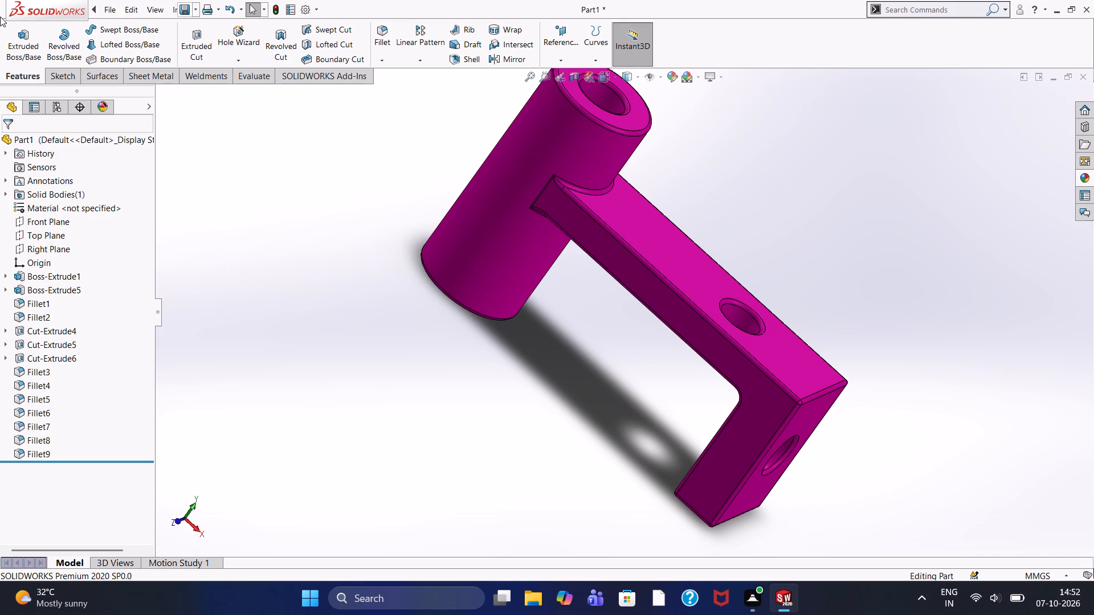
pyautogui.scroll(-2, 0, 261)
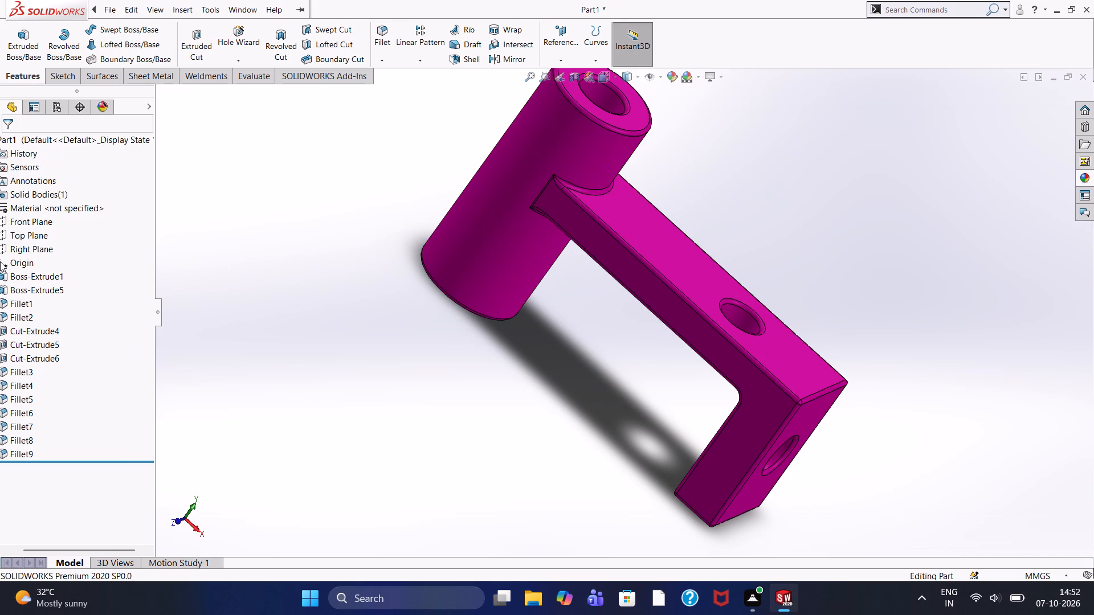
pyautogui.scroll(-2, 0, 261)
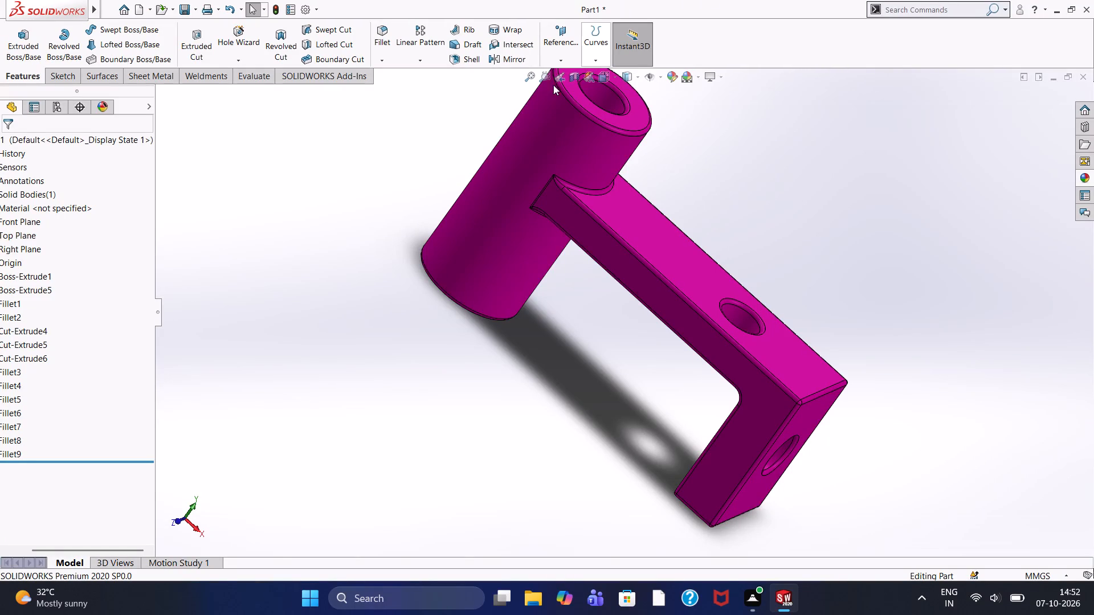
pyautogui.moveTo(720, 142); pyautogui.dragTo(554, 65, button='middle')
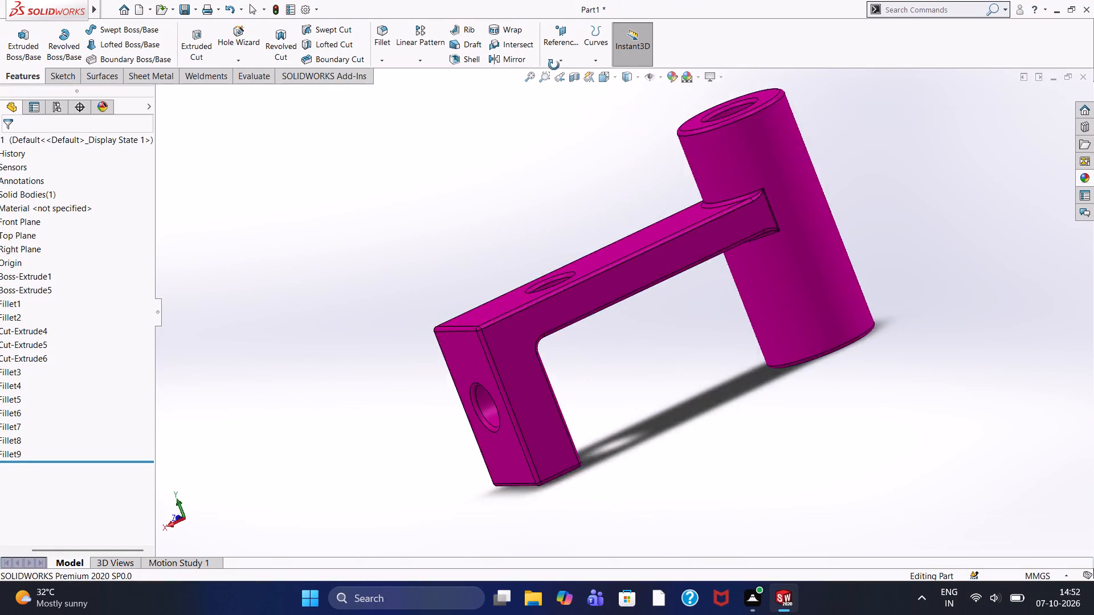
pyautogui.moveTo(554, 65); pyautogui.dragTo(622, 196, button='middle')
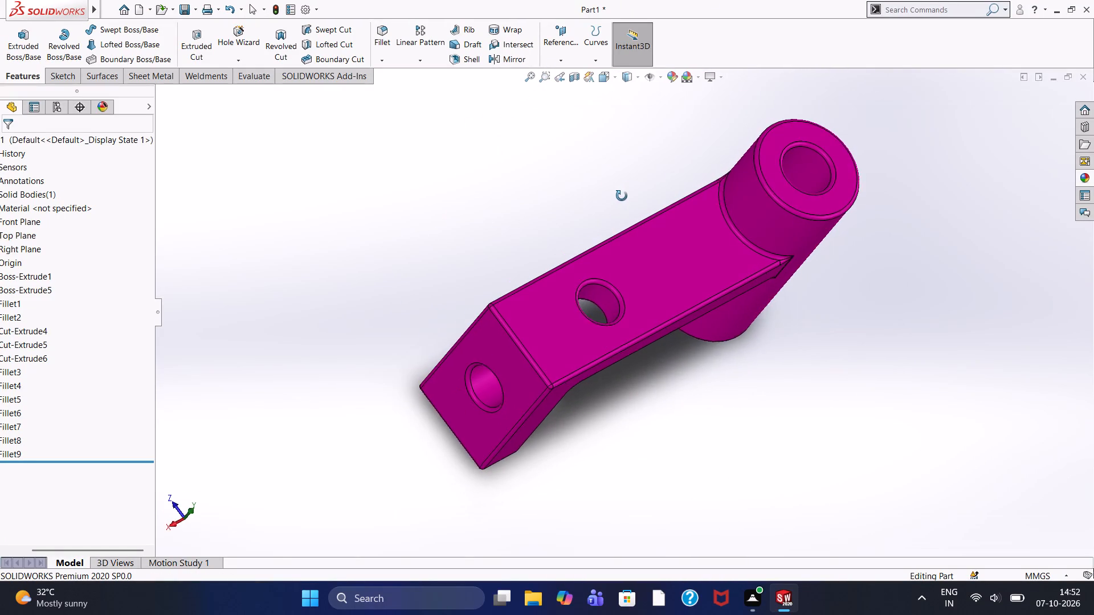
pyautogui.moveTo(622, 196); pyautogui.dragTo(624, 189, button='middle')
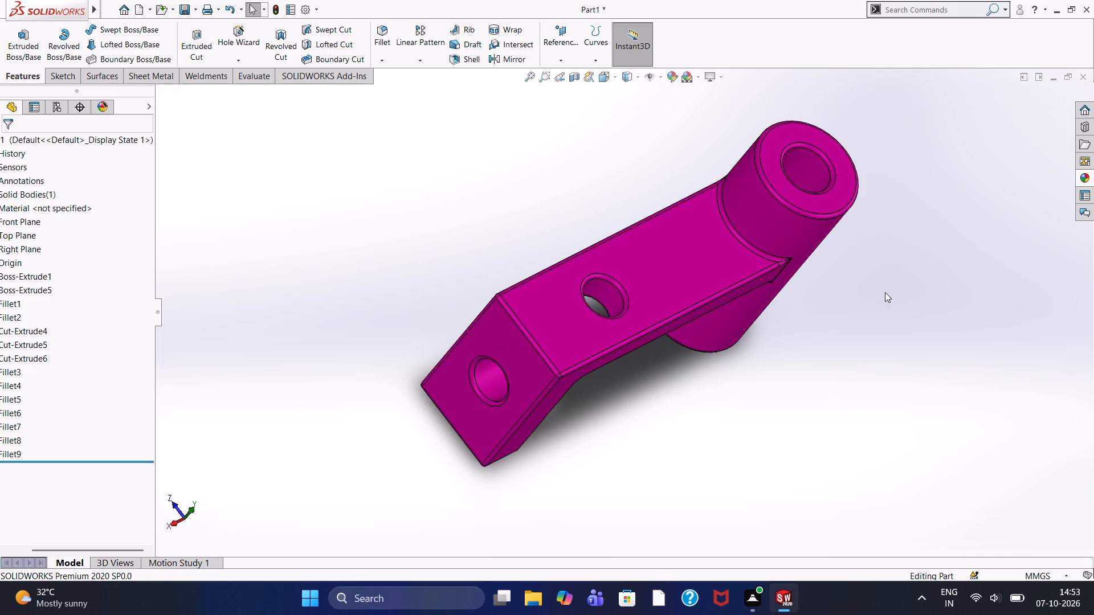
pyautogui.moveTo(852, 278); pyautogui.dragTo(752, 255, button='middle')
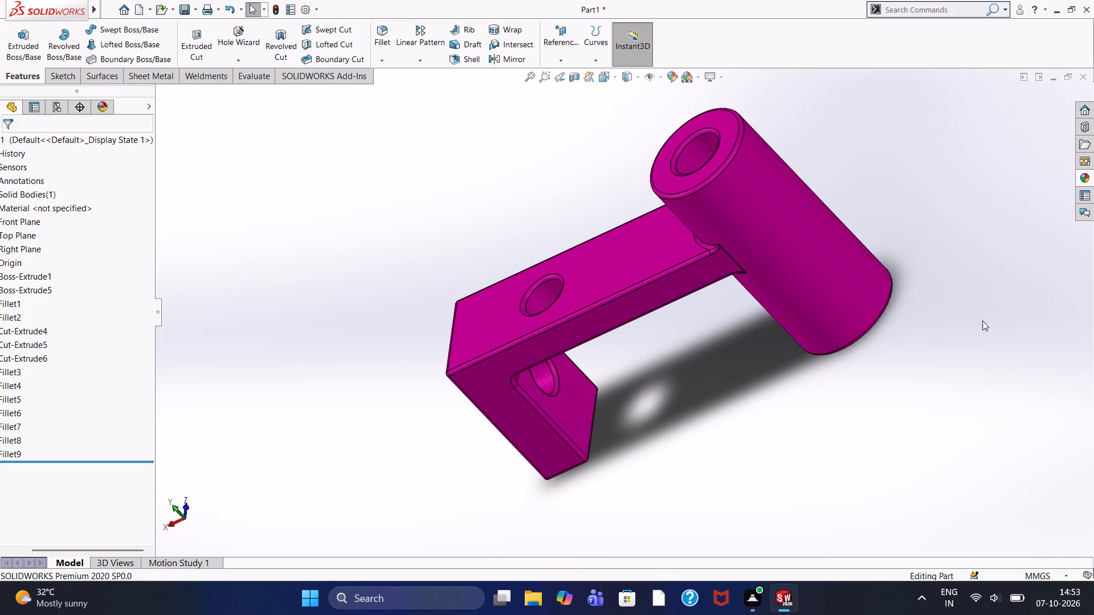
pyautogui.scroll(-2, 908, 388)
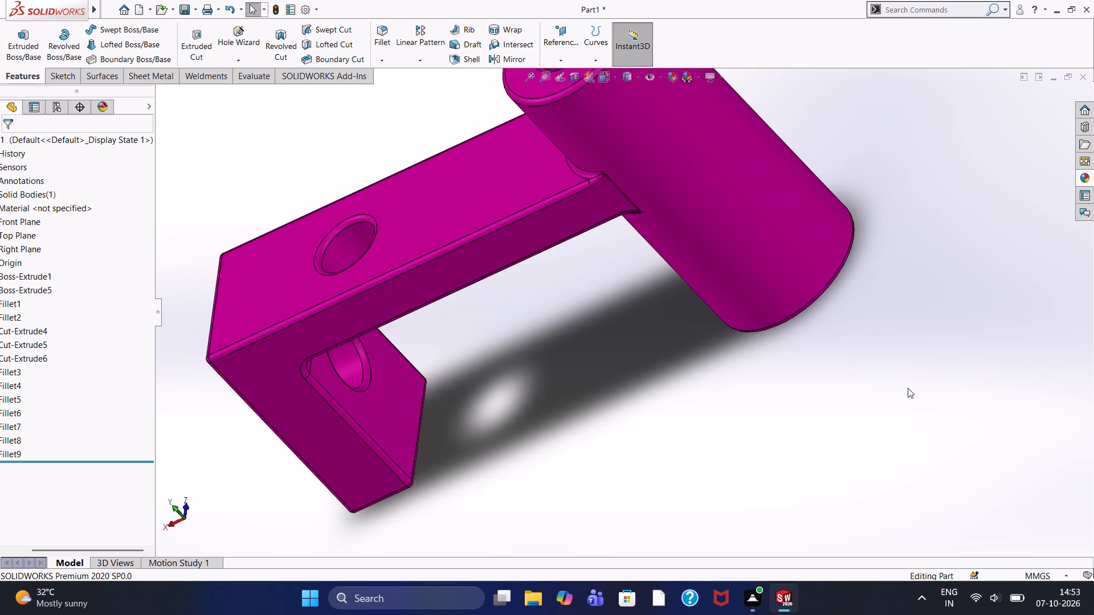
pyautogui.scroll(3, 648, 384)
pyautogui.moveTo(582, 305); pyautogui.dragTo(647, 308, button='middle')
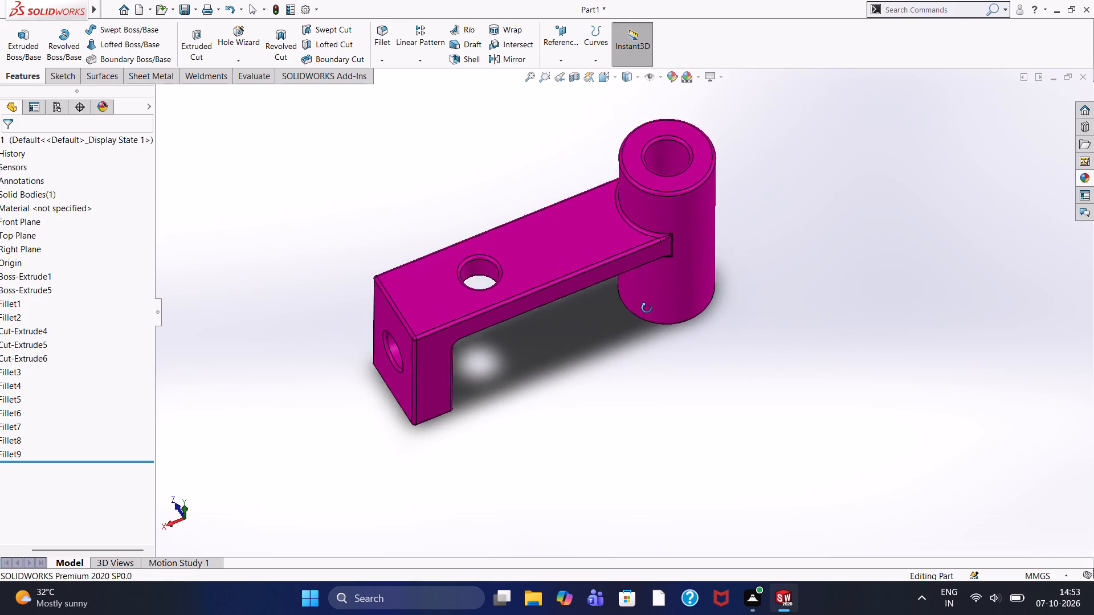
pyautogui.moveTo(647, 308); pyautogui.dragTo(704, 317, button='middle')
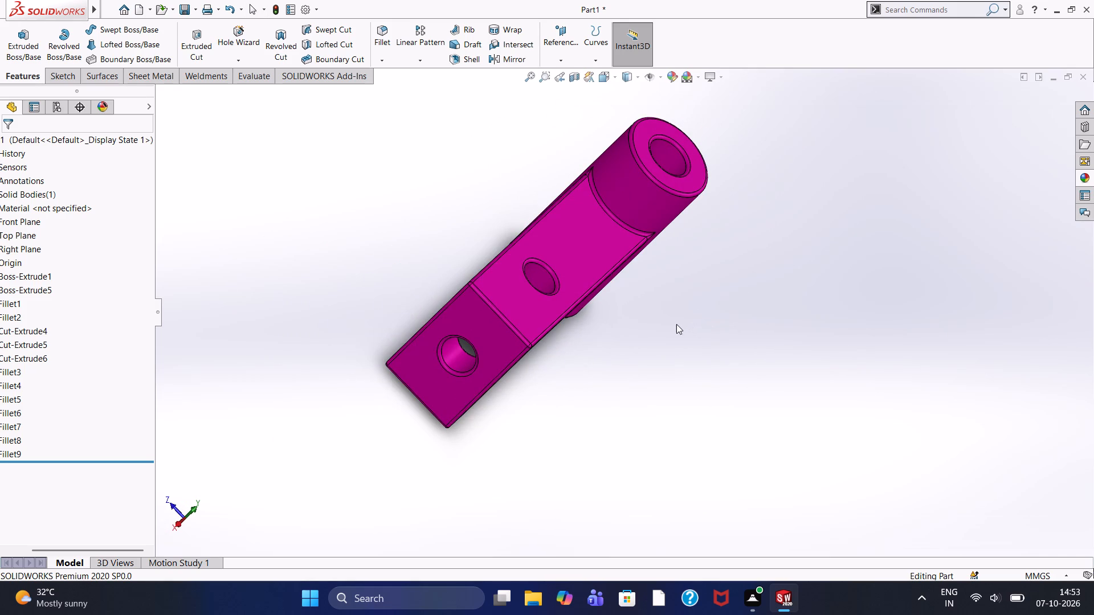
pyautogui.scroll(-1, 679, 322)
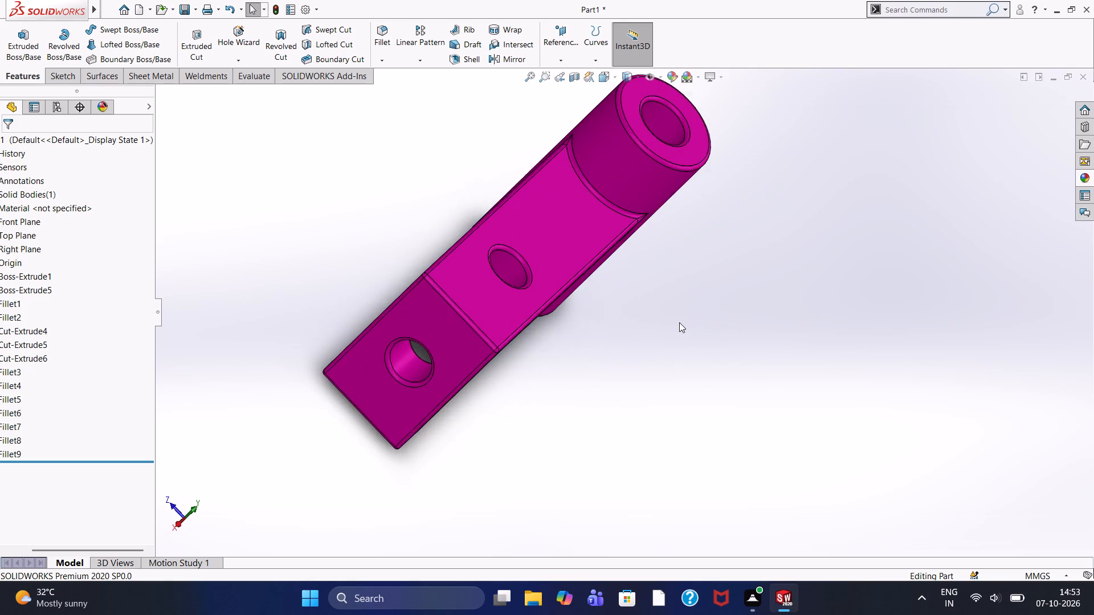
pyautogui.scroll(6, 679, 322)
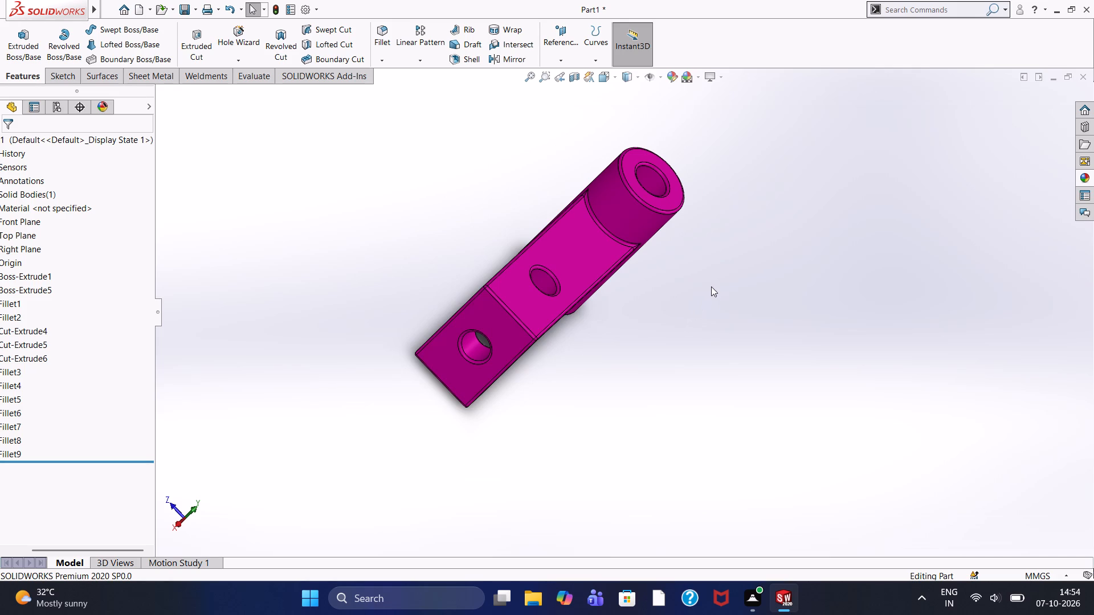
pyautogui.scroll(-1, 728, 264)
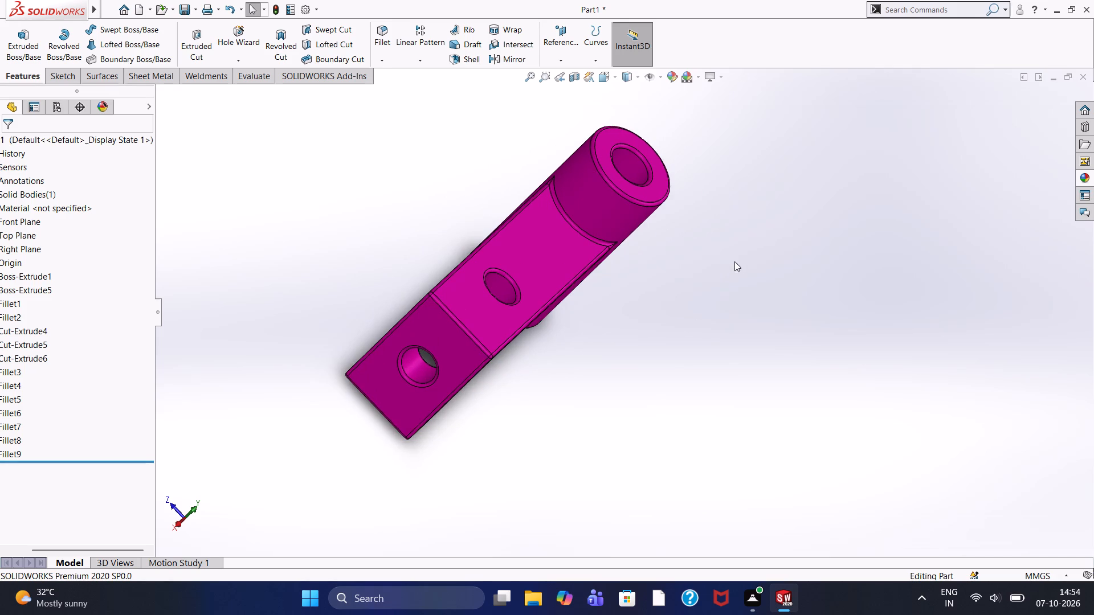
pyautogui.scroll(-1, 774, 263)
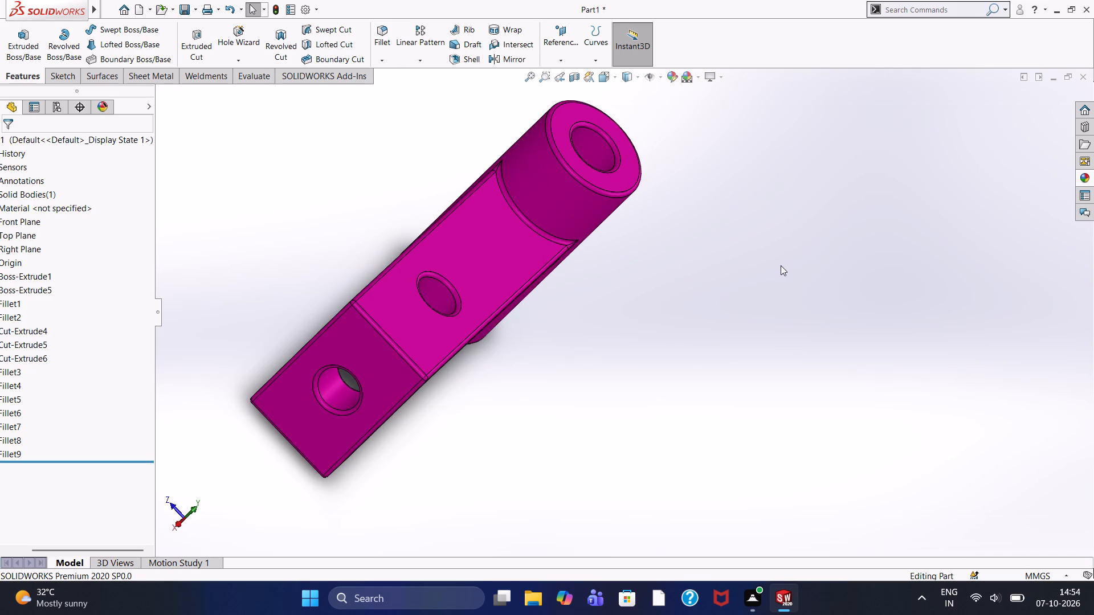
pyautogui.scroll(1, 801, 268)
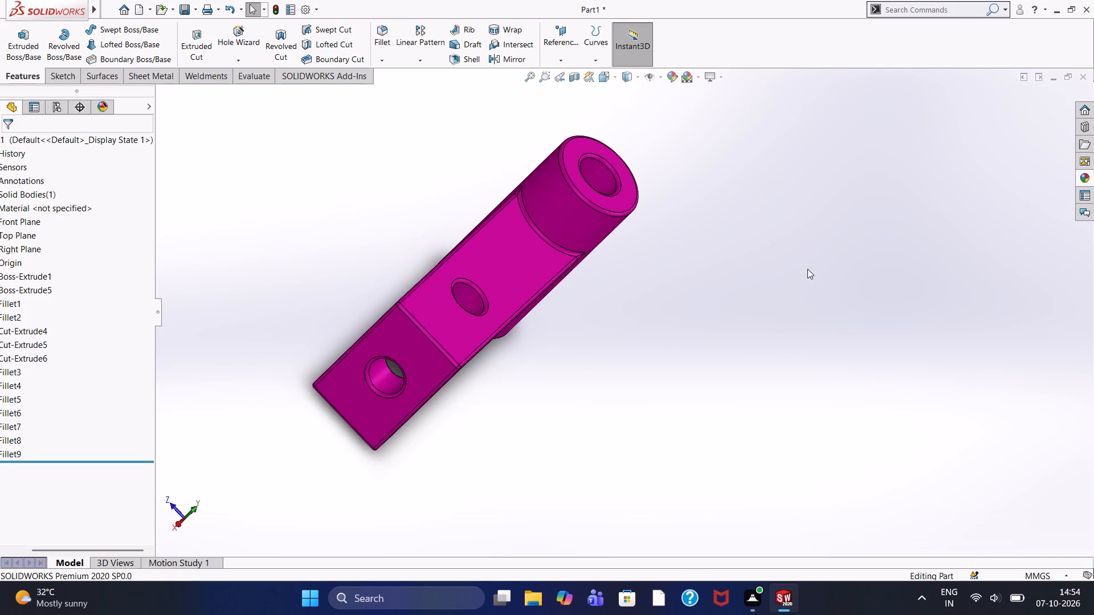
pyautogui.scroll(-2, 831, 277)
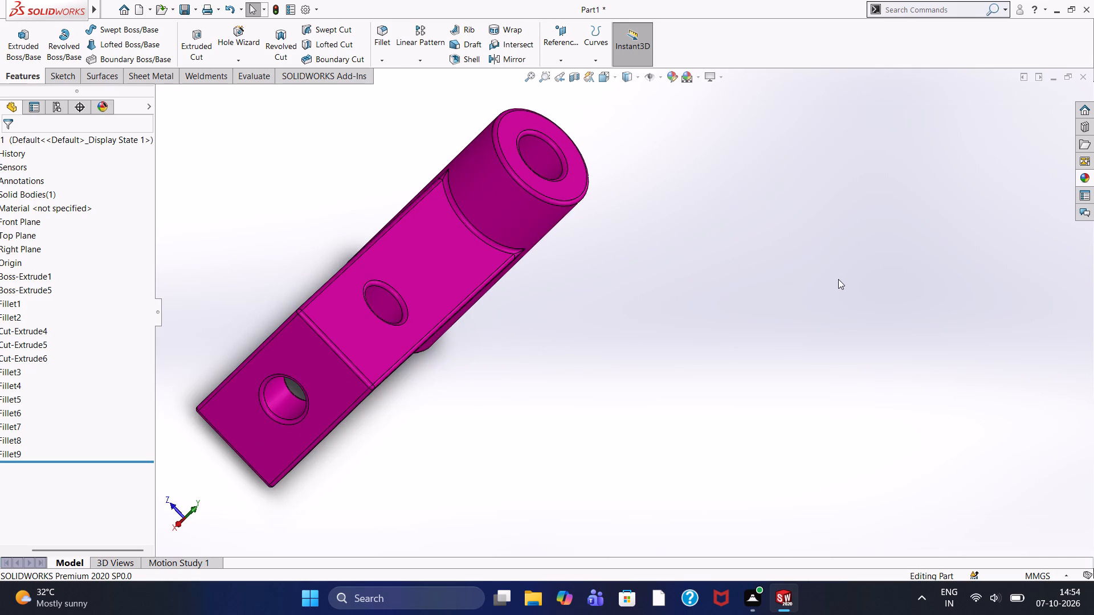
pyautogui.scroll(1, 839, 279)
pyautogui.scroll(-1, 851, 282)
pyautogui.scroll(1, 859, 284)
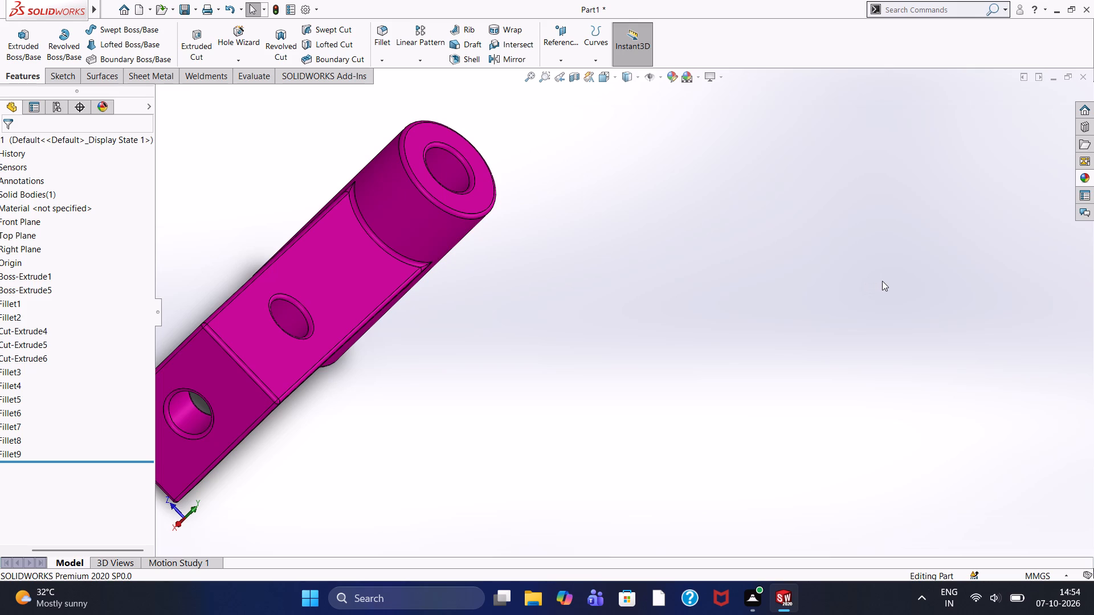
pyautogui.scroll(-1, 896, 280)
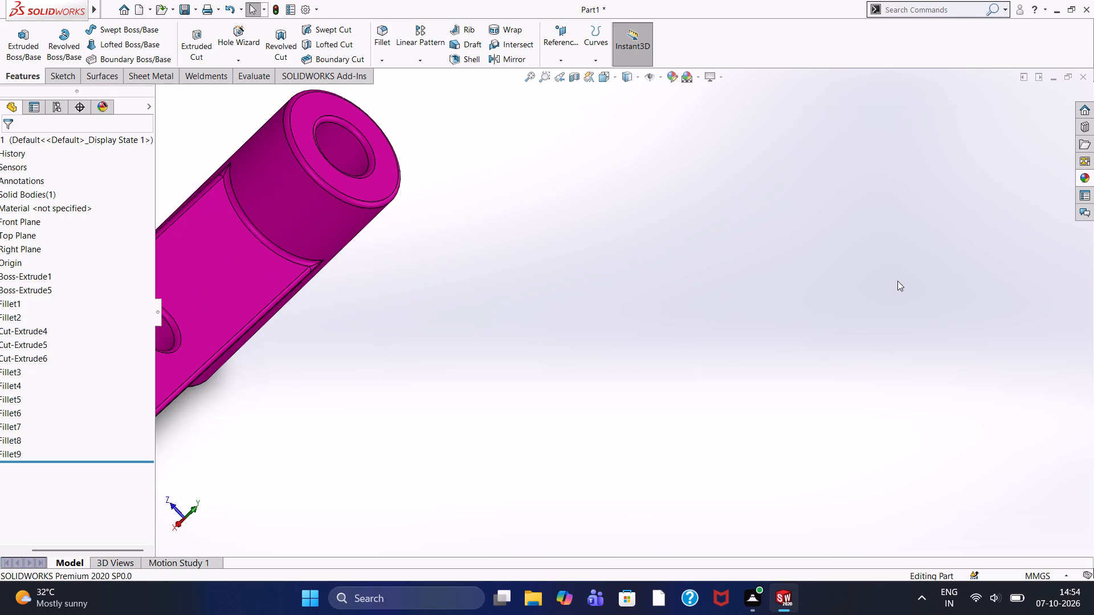
# Examine the whole bracket from the side, including the boss-to-arm junction, the inner corner fillet and both 12 mm holes.
pyautogui.scroll(5, 907, 270)
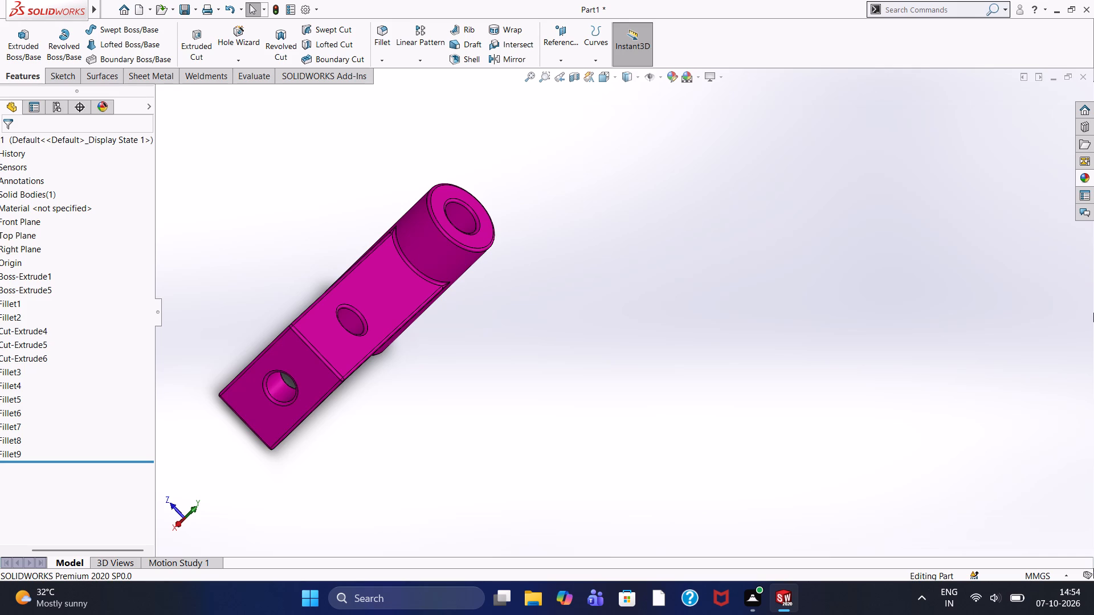
pyautogui.scroll(1, 1093, 326)
pyautogui.moveTo(264, 292); pyautogui.dragTo(283, 309, button='middle')
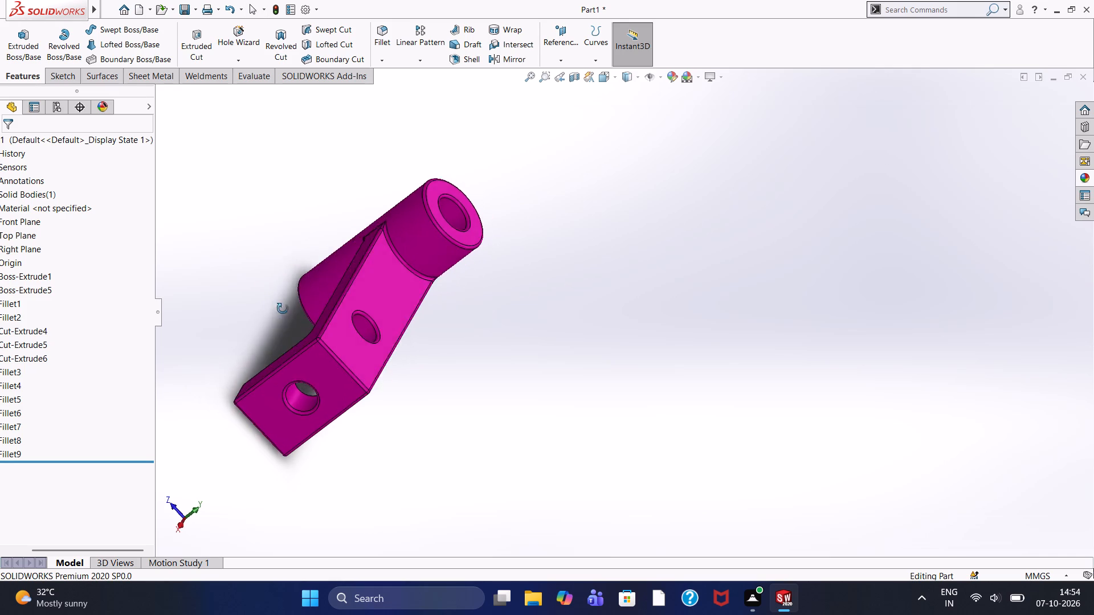
pyautogui.moveTo(283, 309); pyautogui.dragTo(321, 451, button='middle')
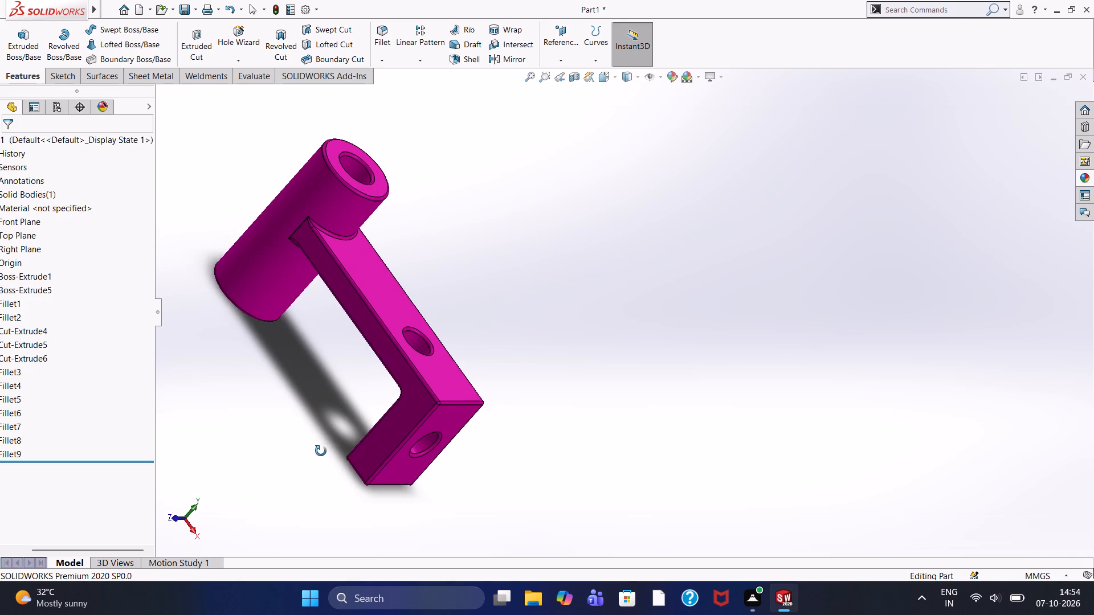
pyautogui.moveTo(321, 451); pyautogui.dragTo(325, 451, button='middle')
pyautogui.scroll(-1, 330, 396)
pyautogui.scroll(1, 337, 395)
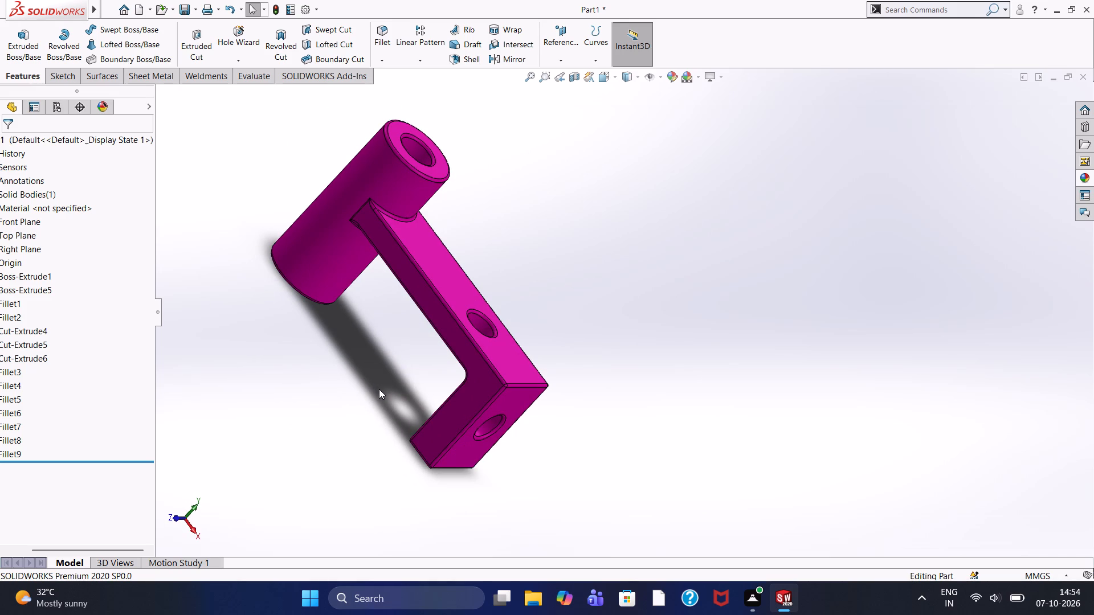
pyautogui.scroll(-1, 385, 386)
pyautogui.scroll(4, 402, 322)
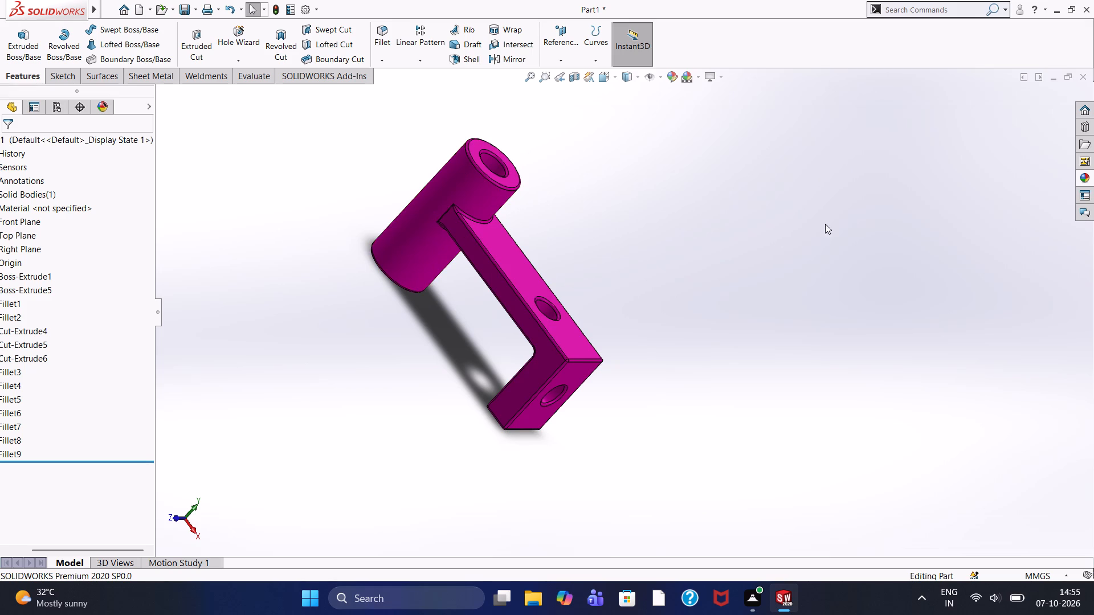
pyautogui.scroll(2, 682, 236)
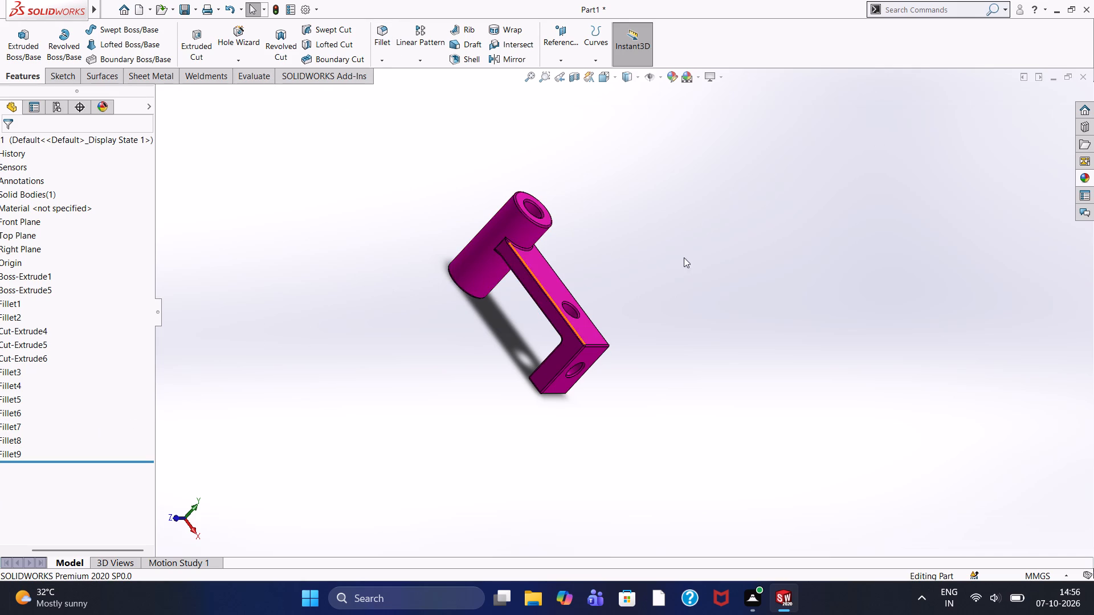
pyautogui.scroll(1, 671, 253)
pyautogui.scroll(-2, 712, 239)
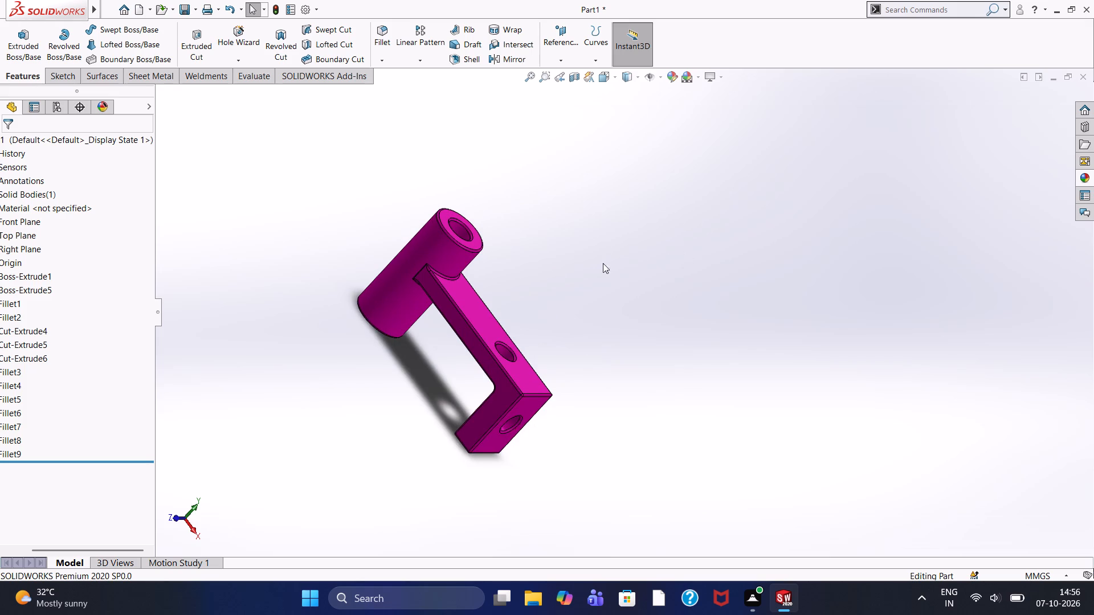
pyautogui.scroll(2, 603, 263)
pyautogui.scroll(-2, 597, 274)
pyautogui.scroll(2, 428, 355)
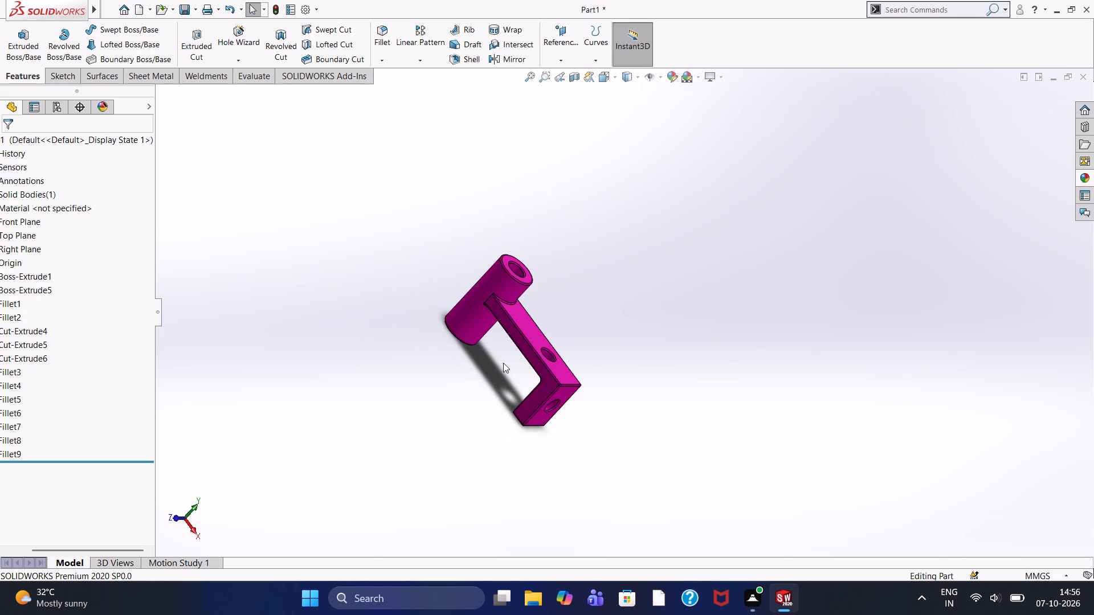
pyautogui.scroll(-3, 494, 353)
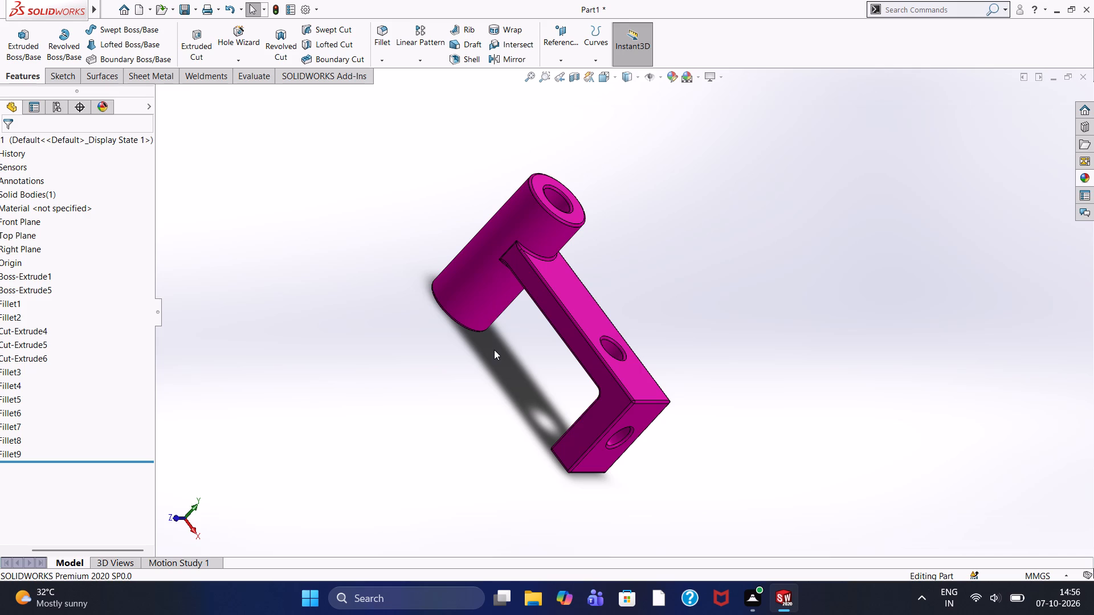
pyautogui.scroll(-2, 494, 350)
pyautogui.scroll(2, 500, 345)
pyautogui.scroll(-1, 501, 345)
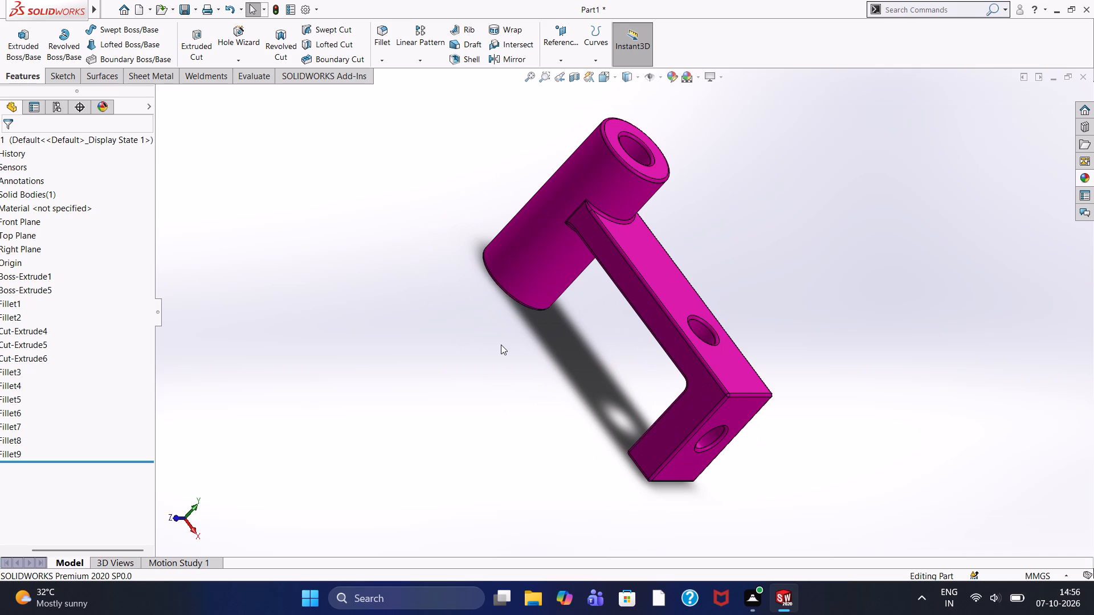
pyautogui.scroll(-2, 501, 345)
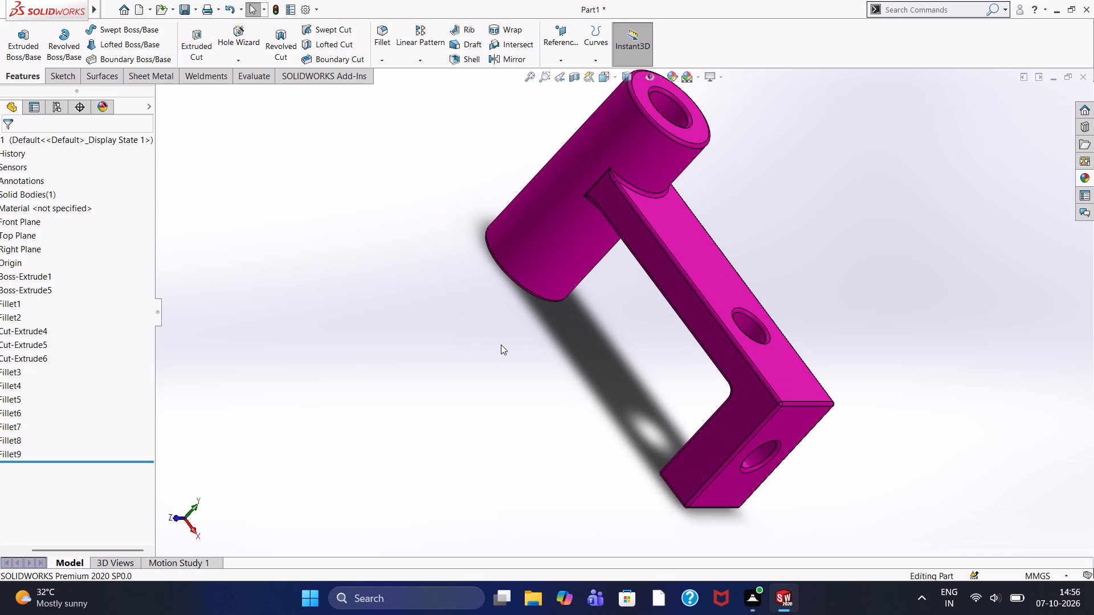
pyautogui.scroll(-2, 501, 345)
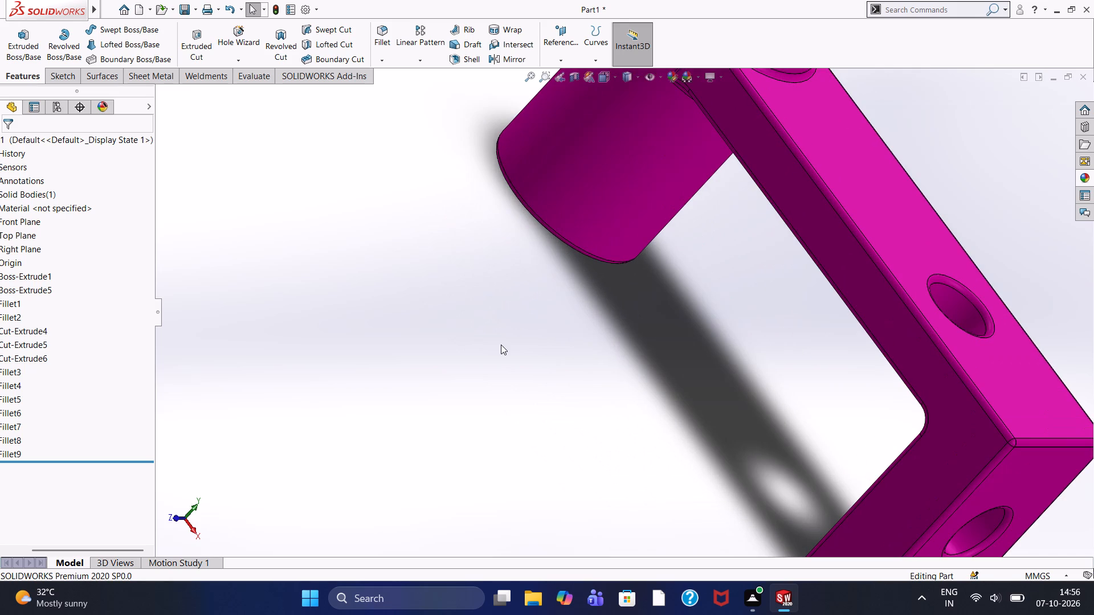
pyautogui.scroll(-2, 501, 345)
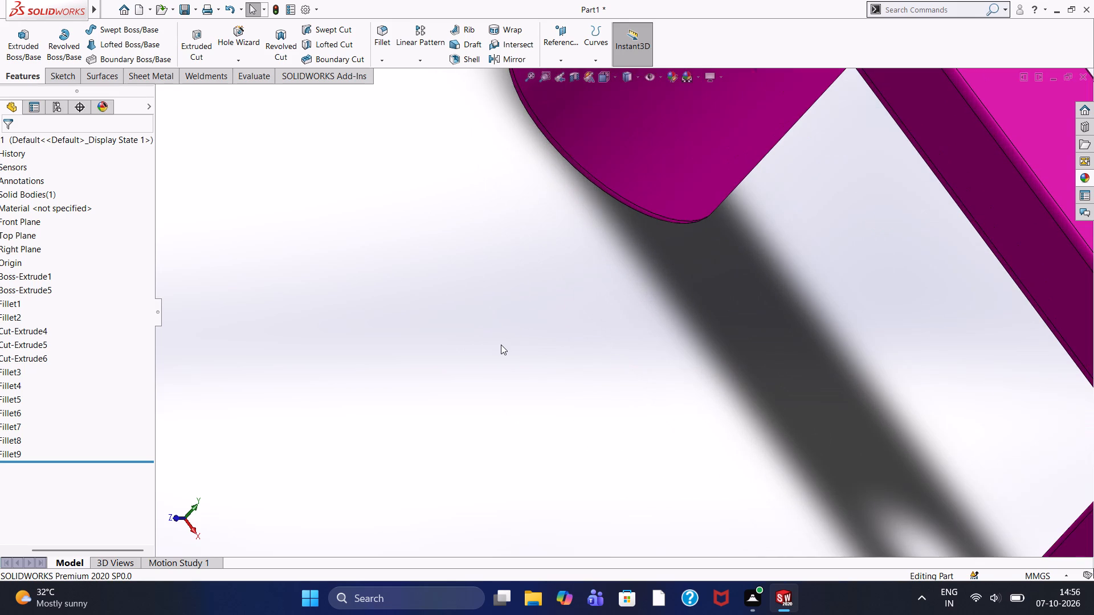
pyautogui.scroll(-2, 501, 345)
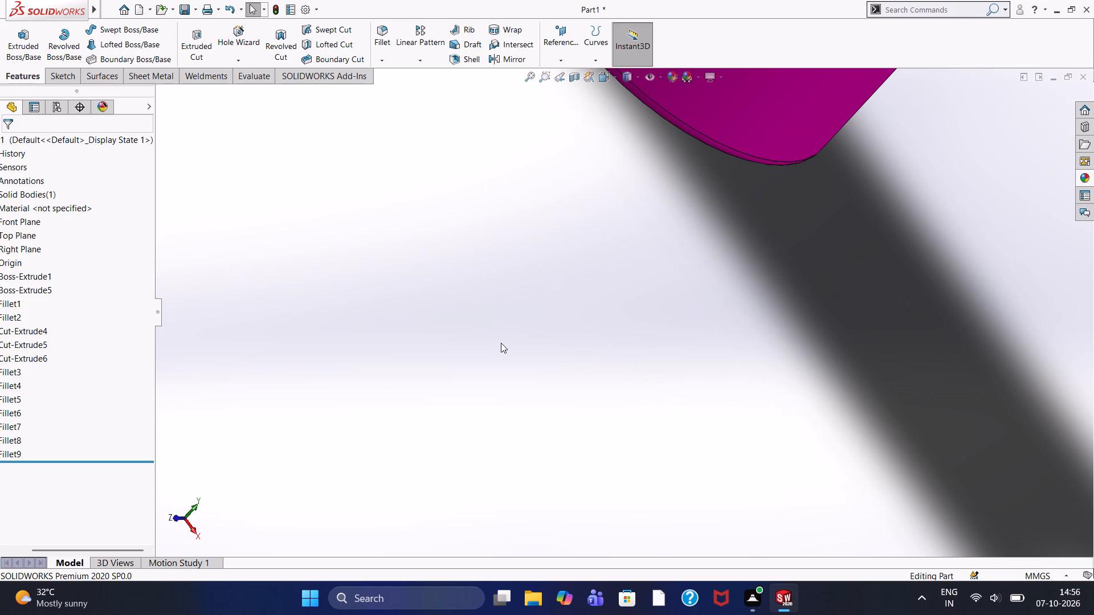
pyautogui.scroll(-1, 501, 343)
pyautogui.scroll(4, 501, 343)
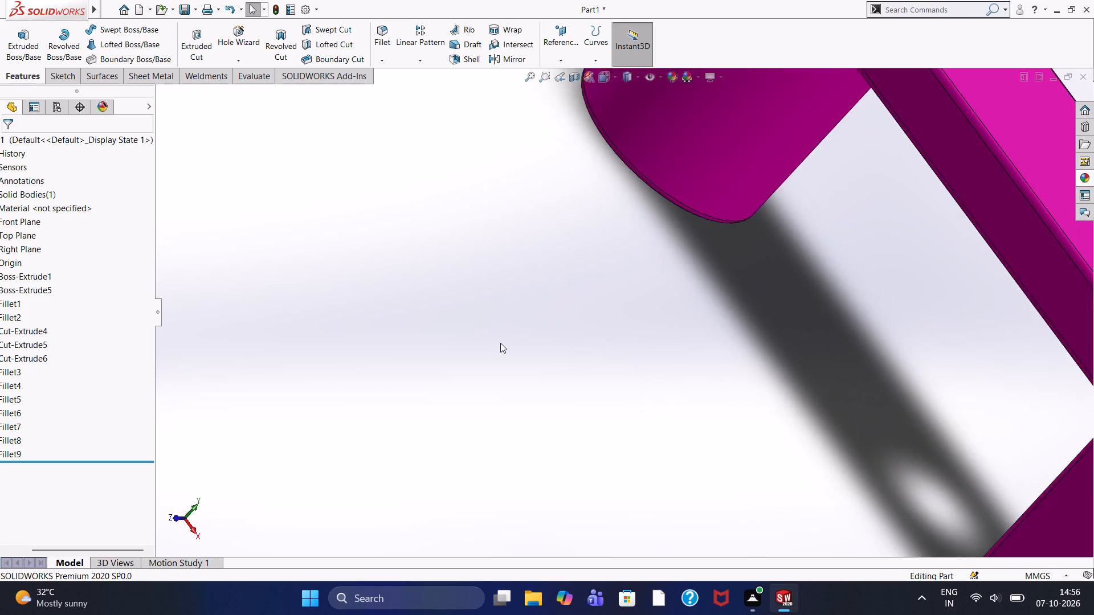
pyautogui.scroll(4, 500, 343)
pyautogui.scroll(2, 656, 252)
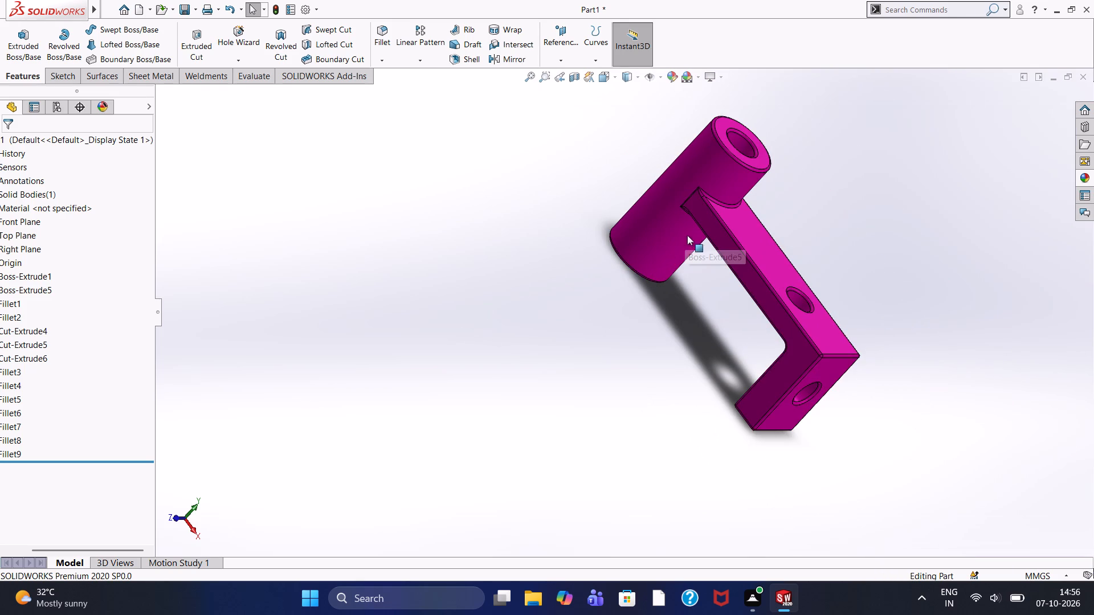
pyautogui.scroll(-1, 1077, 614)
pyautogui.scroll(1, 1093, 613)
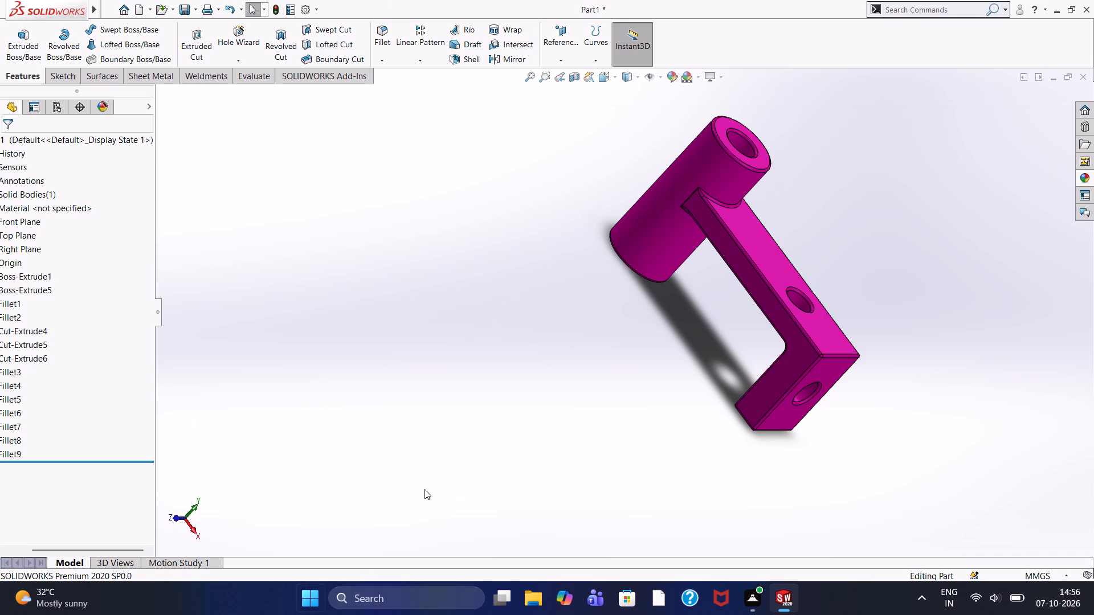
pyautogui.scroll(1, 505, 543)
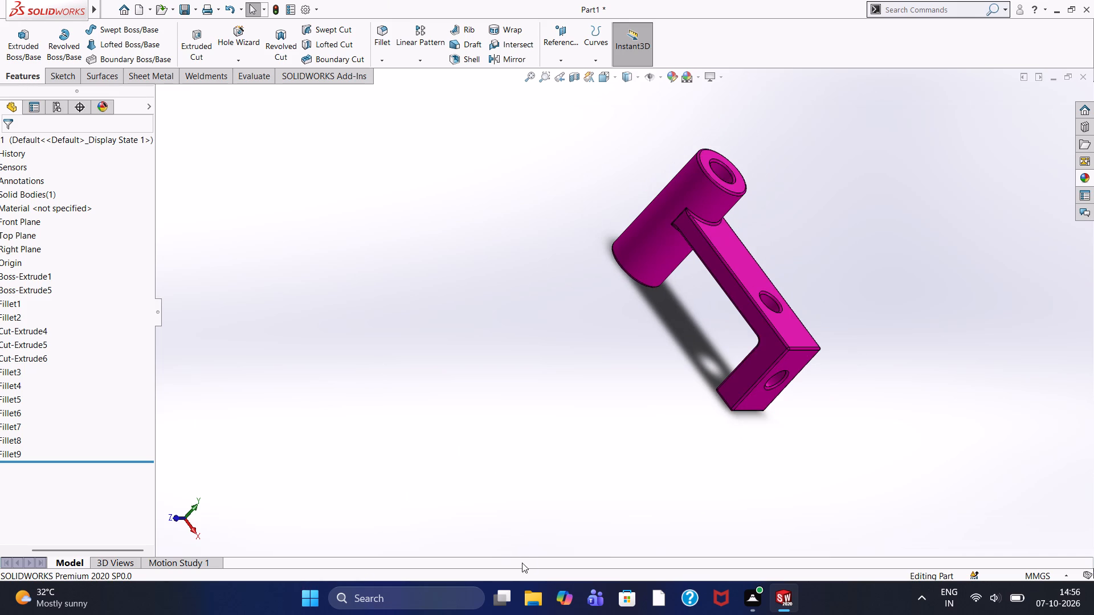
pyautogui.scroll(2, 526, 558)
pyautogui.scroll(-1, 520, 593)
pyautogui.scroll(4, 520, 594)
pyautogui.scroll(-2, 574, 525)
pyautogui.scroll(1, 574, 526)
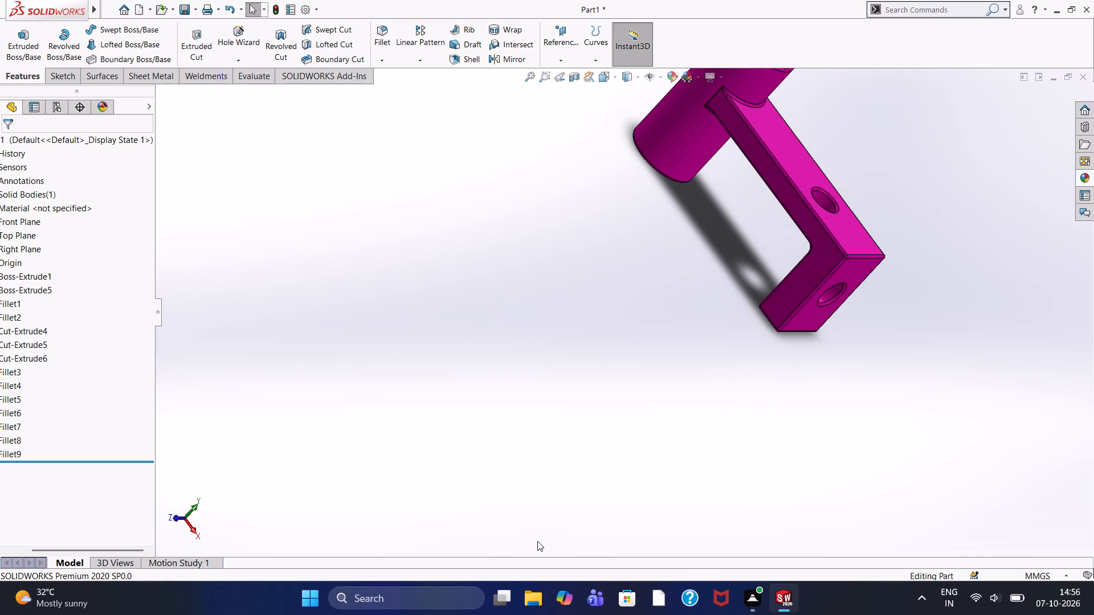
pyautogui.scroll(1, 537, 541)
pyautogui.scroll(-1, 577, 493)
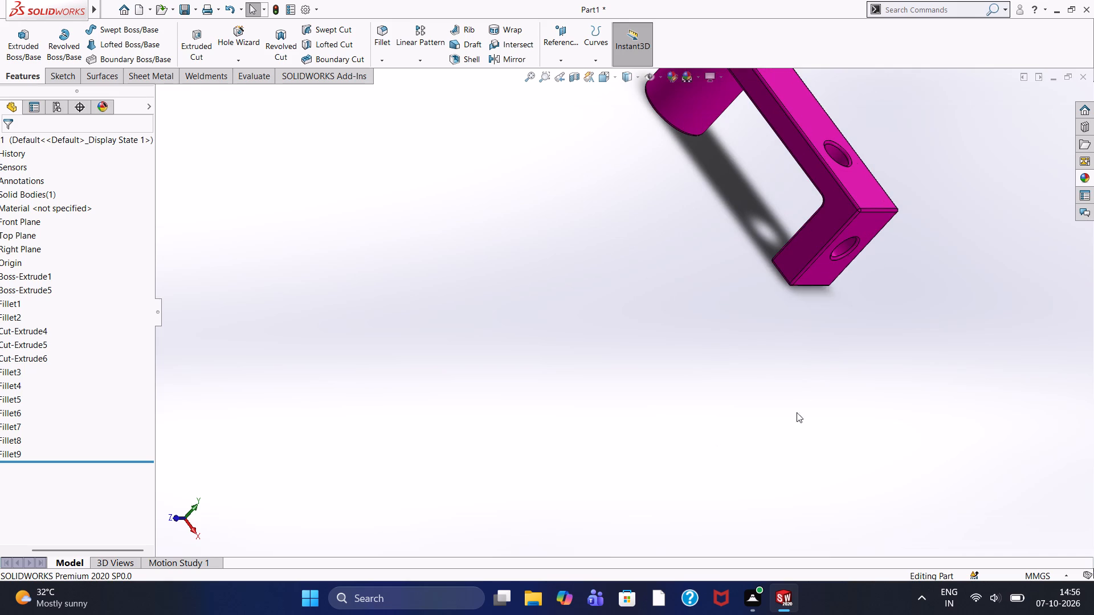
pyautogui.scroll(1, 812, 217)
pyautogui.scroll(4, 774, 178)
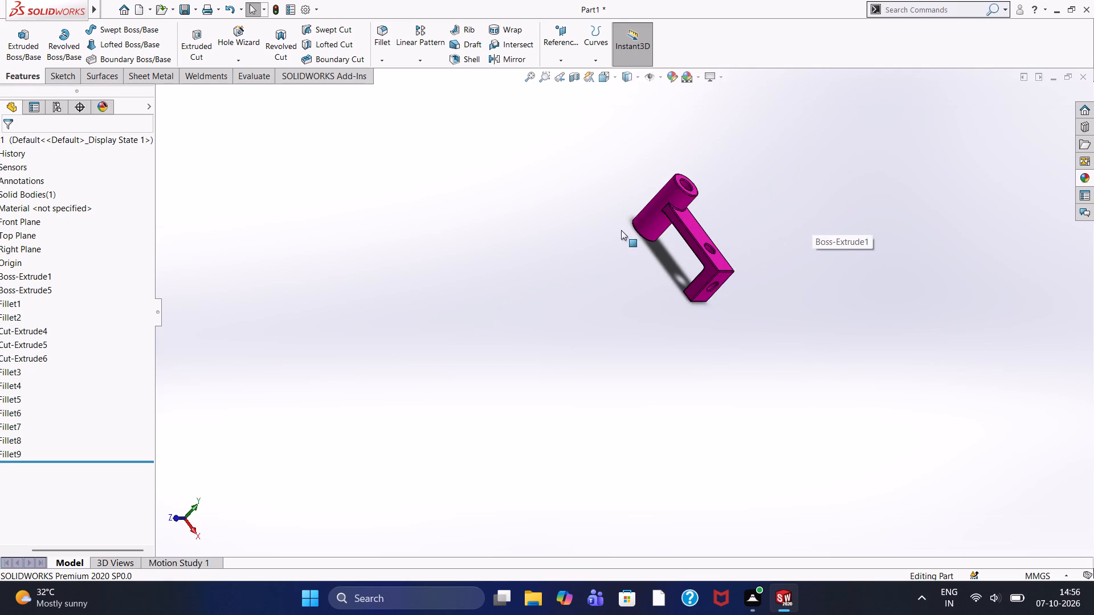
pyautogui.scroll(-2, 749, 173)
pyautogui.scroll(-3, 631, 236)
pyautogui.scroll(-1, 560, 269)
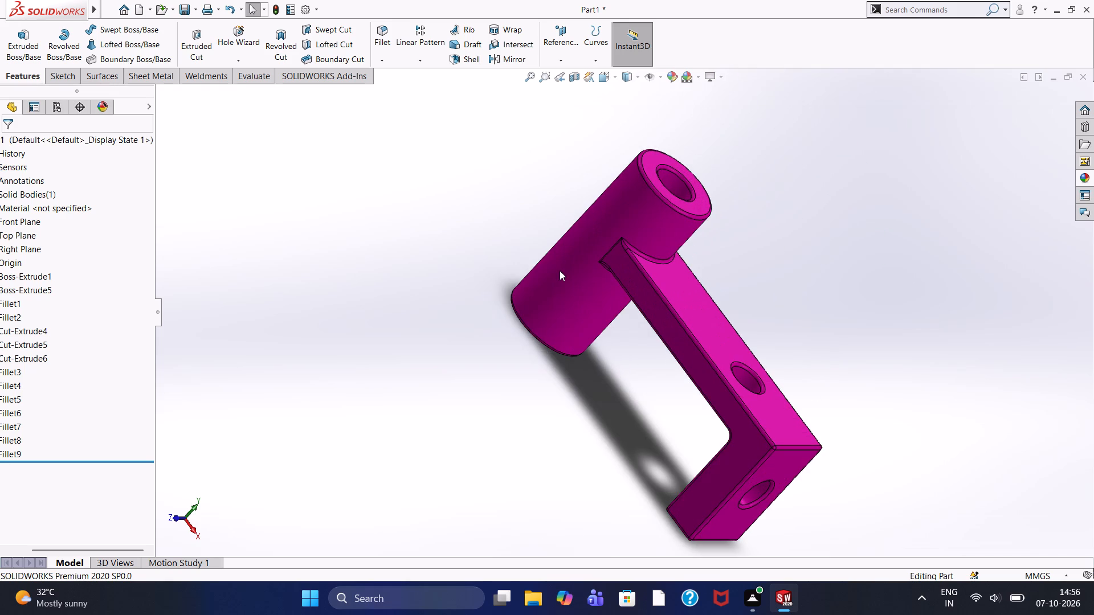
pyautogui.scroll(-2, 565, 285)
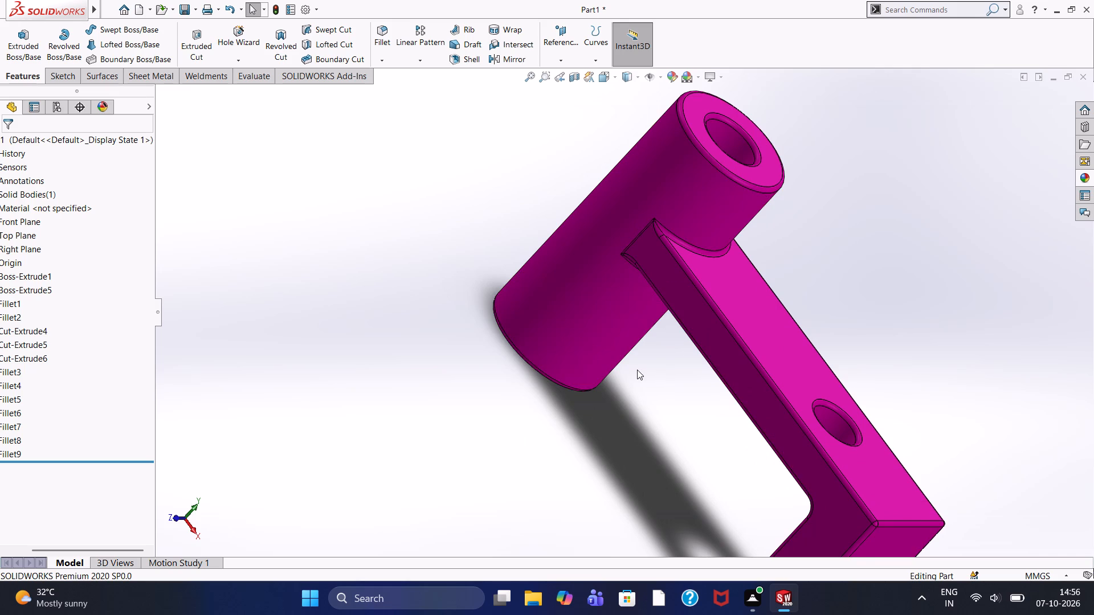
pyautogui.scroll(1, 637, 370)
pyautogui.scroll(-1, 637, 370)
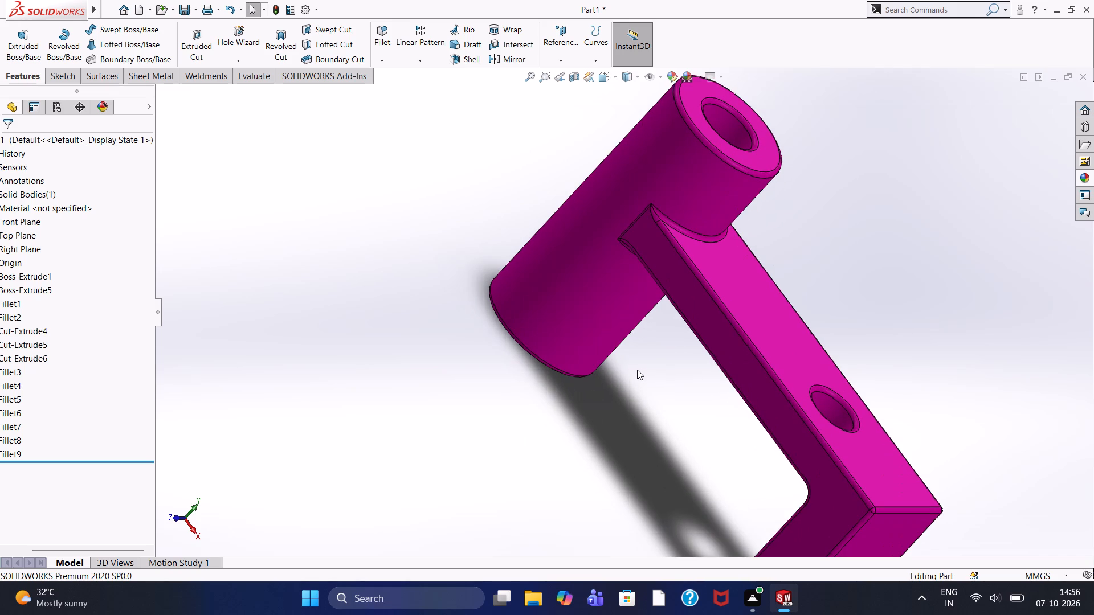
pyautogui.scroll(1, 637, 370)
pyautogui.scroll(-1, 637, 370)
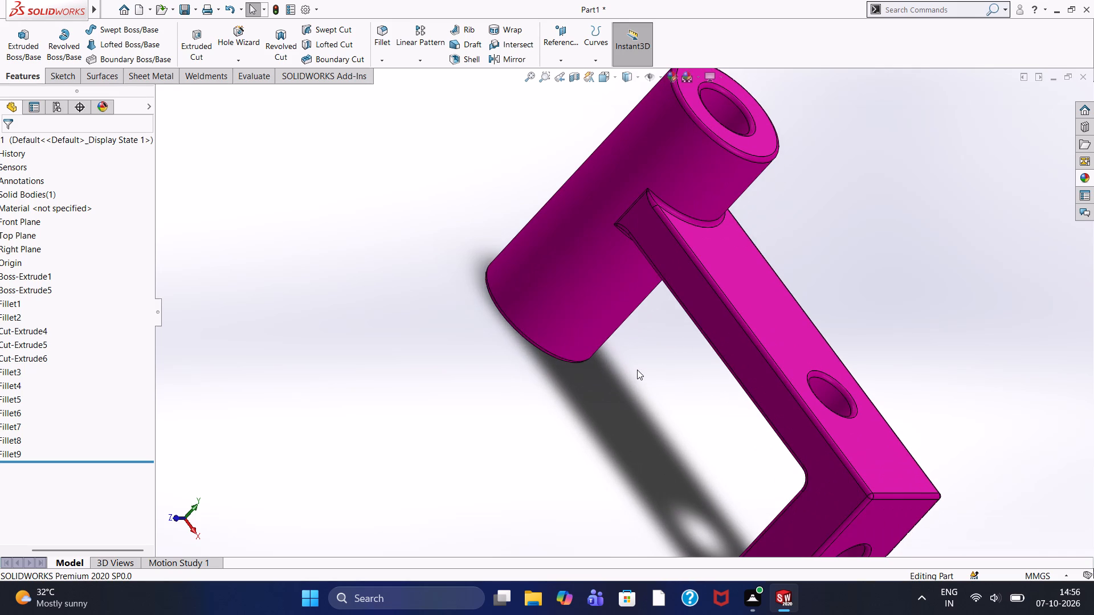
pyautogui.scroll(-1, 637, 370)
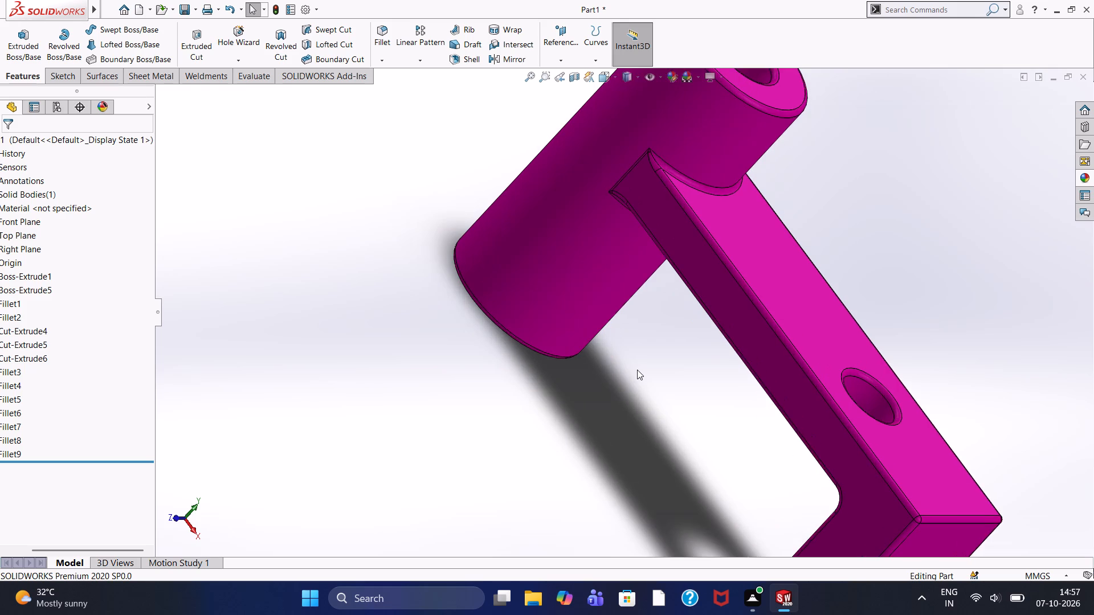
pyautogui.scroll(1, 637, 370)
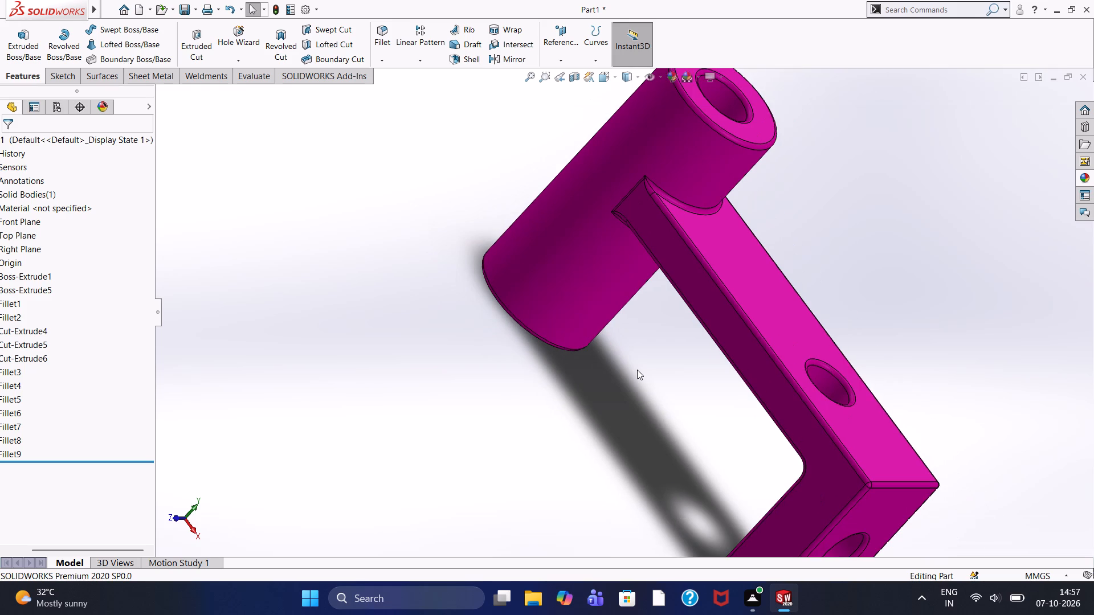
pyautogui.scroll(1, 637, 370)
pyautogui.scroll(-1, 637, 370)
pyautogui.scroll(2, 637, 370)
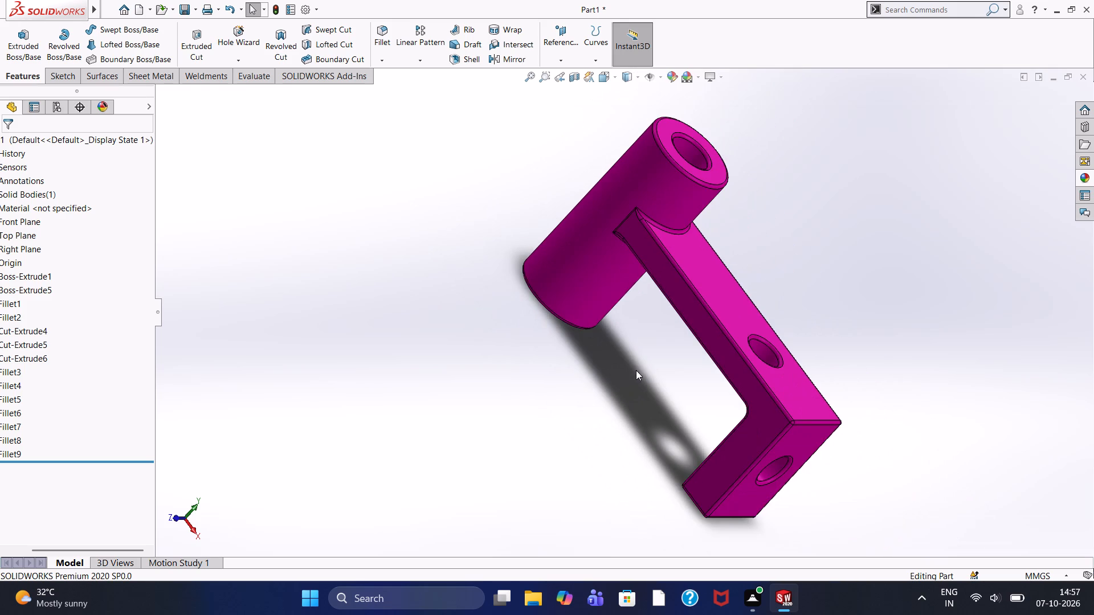
# Examine the bracket from the leg's outer face, checking the rounded arm, leg, hole and boss edges.
pyautogui.moveTo(636, 370); pyautogui.dragTo(526, 304, button='middle')
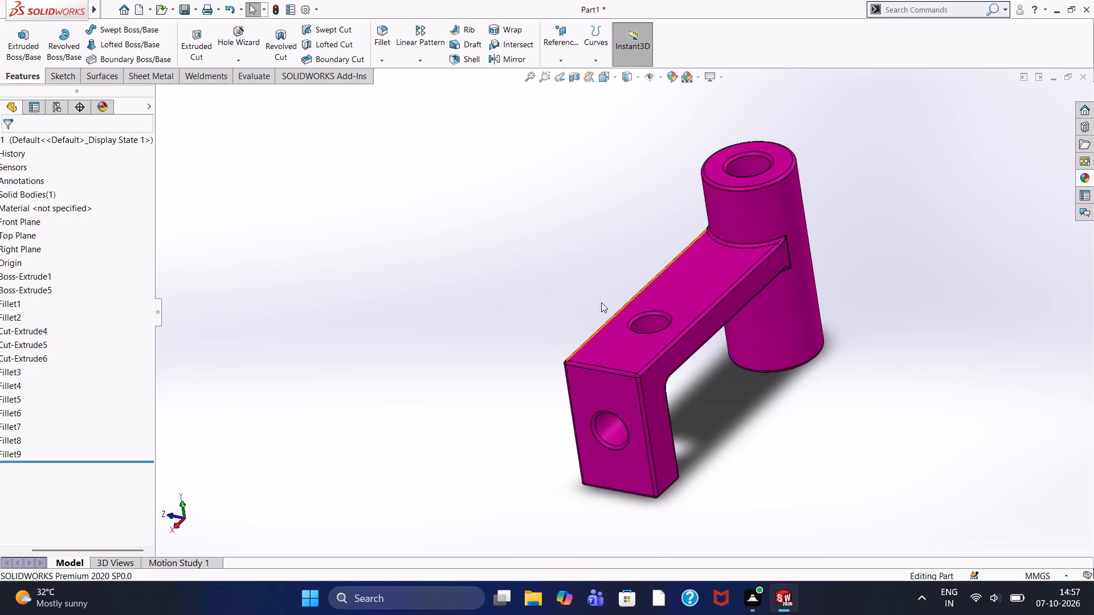
pyautogui.scroll(3, 623, 283)
pyautogui.scroll(-2, 622, 283)
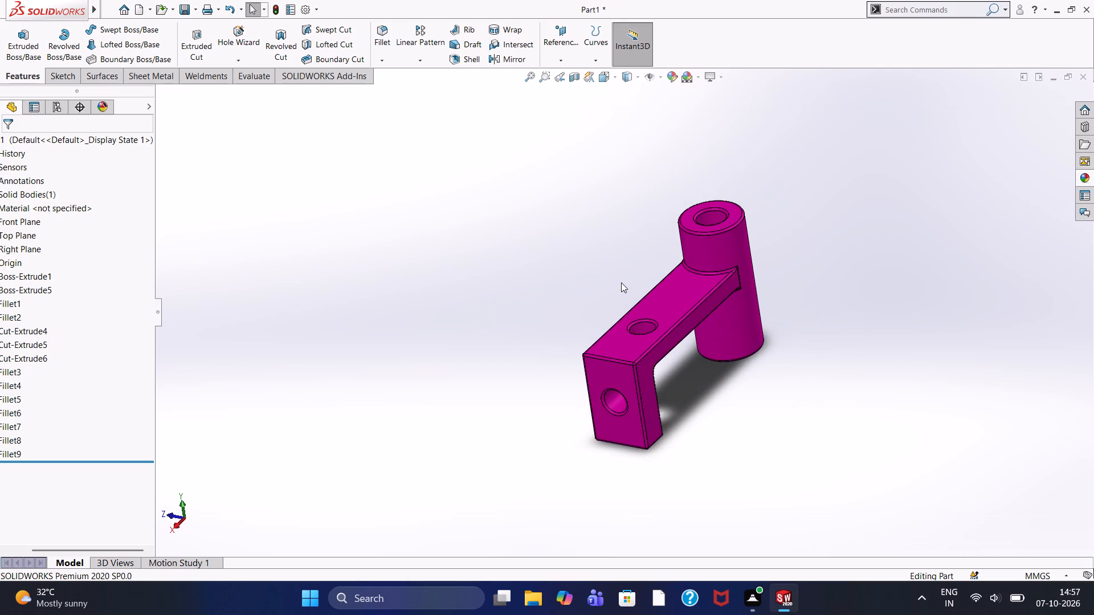
pyautogui.scroll(1, 621, 282)
pyautogui.scroll(-1, 621, 282)
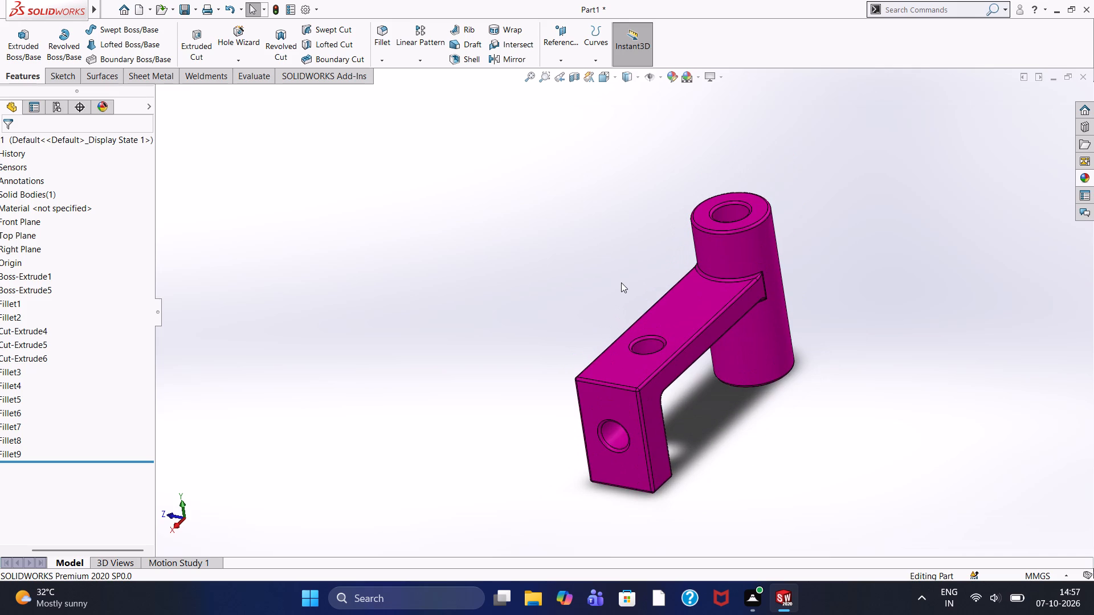
pyautogui.scroll(-1, 621, 282)
pyautogui.scroll(1, 621, 282)
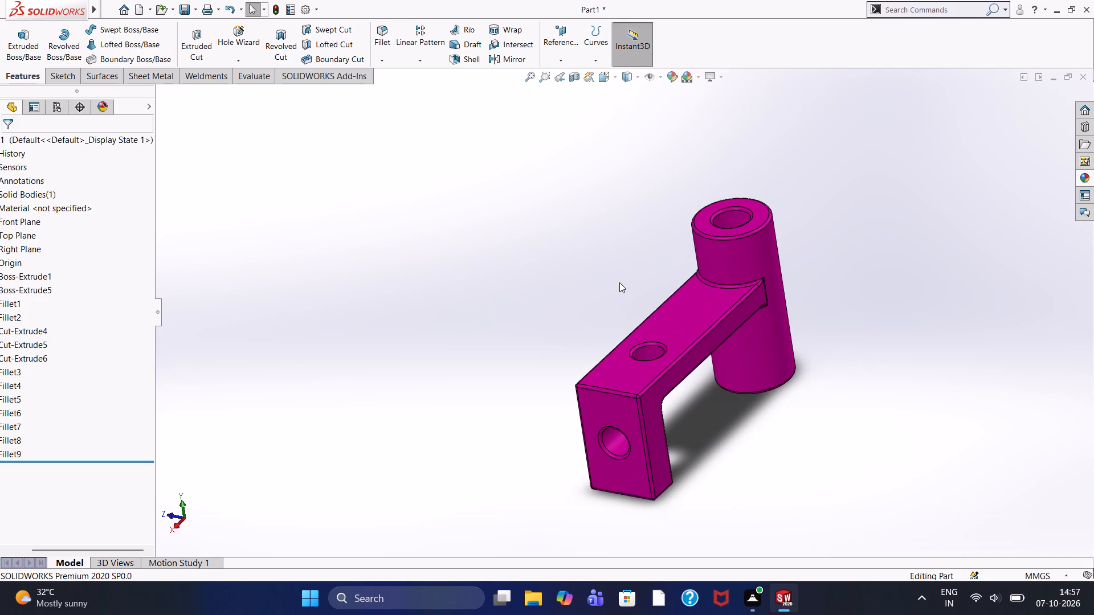
pyautogui.scroll(2, 506, 346)
pyautogui.scroll(-1, 506, 346)
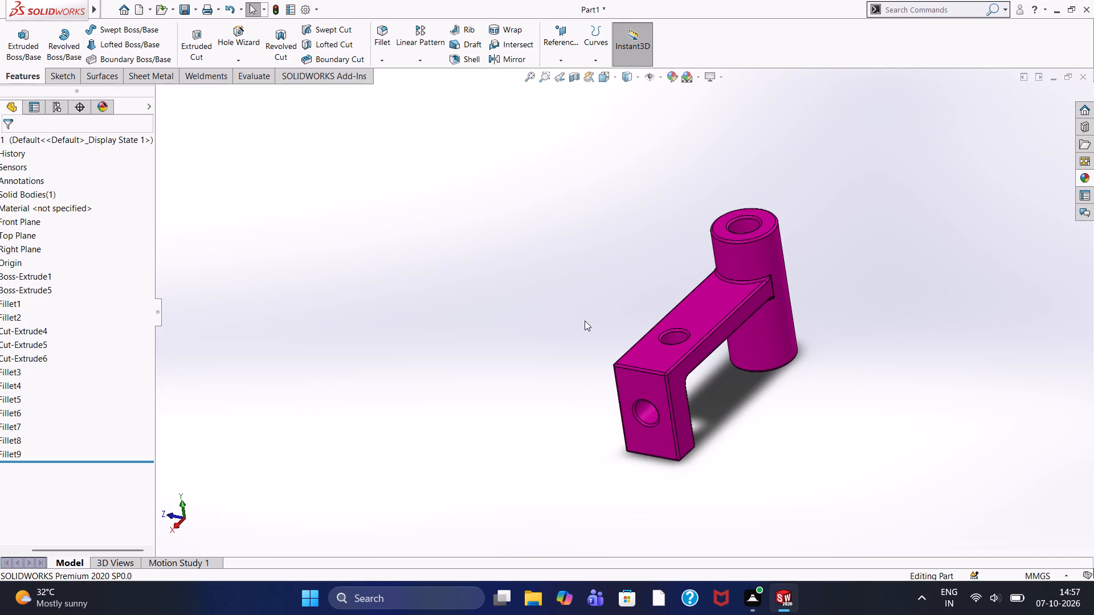
# Examine the whole bracket from the opposite side, including the boss, the arm's side face, the inner corner and both holes.
pyautogui.moveTo(587, 321); pyautogui.dragTo(685, 361, button='middle')
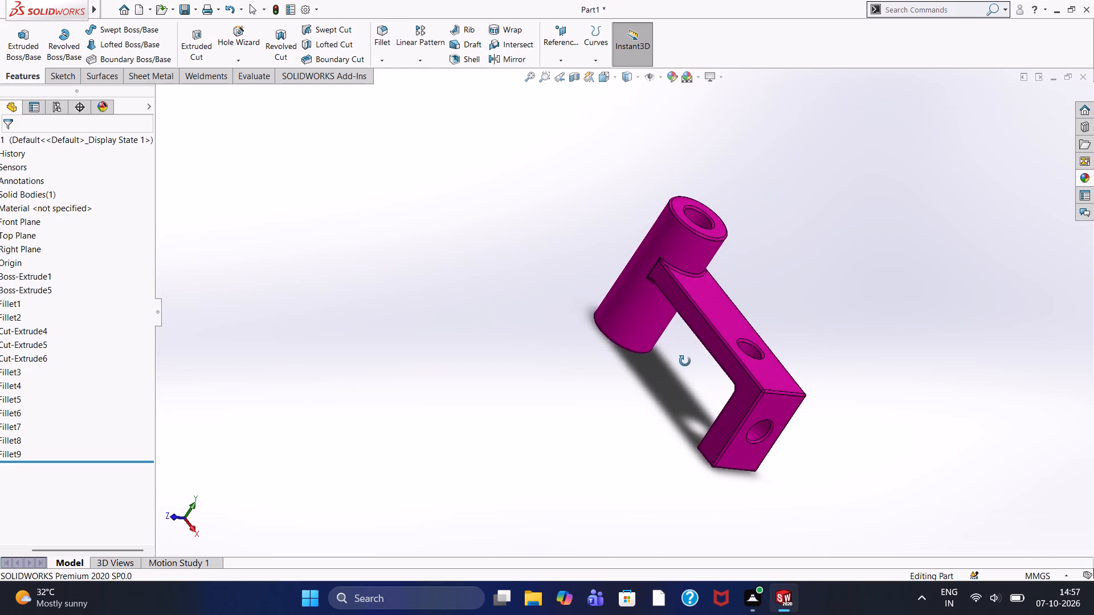
pyautogui.moveTo(685, 361); pyautogui.dragTo(691, 358, button='middle')
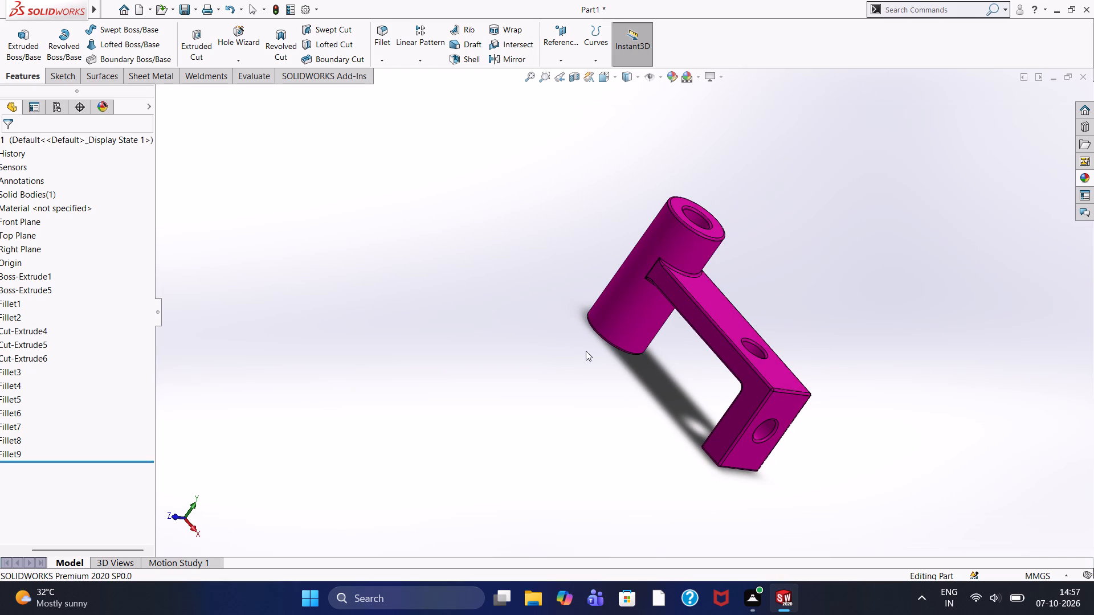
pyautogui.scroll(1, 692, 342)
pyautogui.scroll(-1, 708, 341)
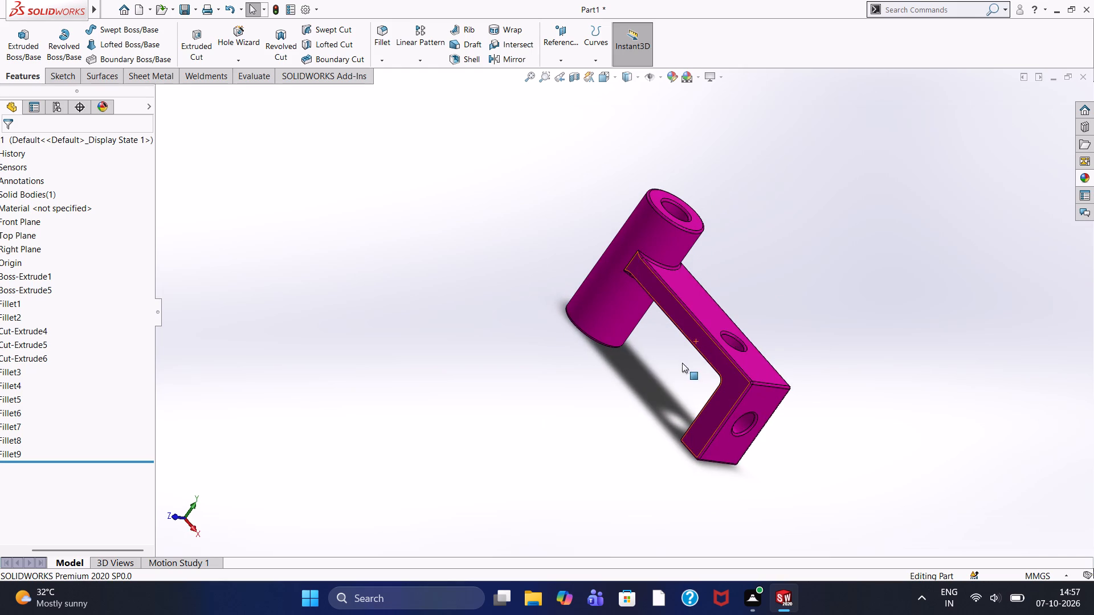
pyautogui.scroll(1, 731, 342)
pyautogui.scroll(-1, 766, 335)
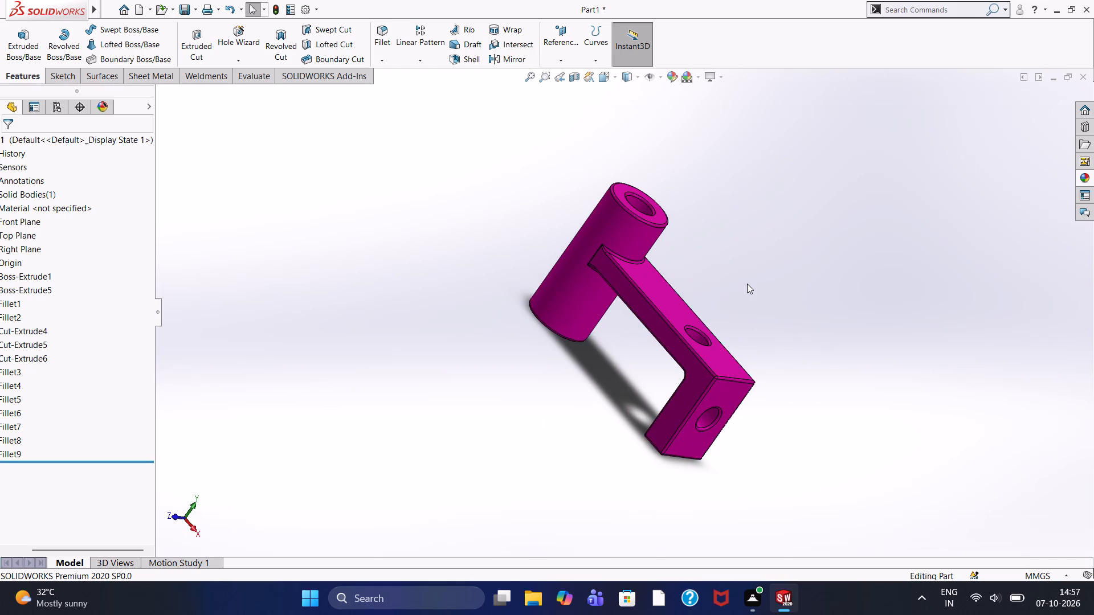
pyautogui.scroll(1, 747, 284)
pyautogui.scroll(2, 668, 292)
pyautogui.scroll(-2, 668, 292)
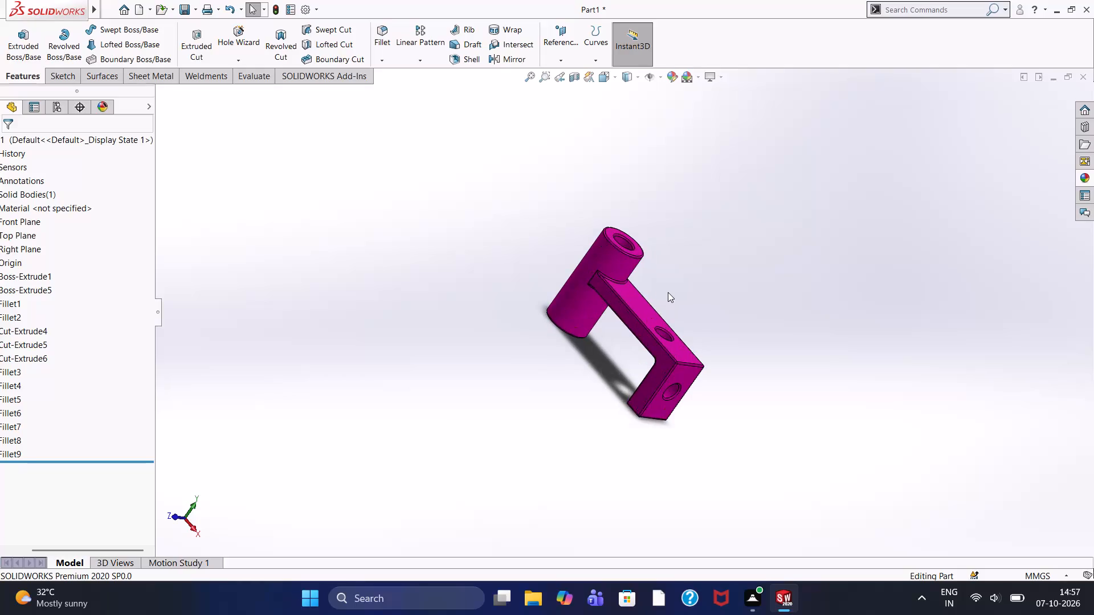
pyautogui.scroll(1, 668, 292)
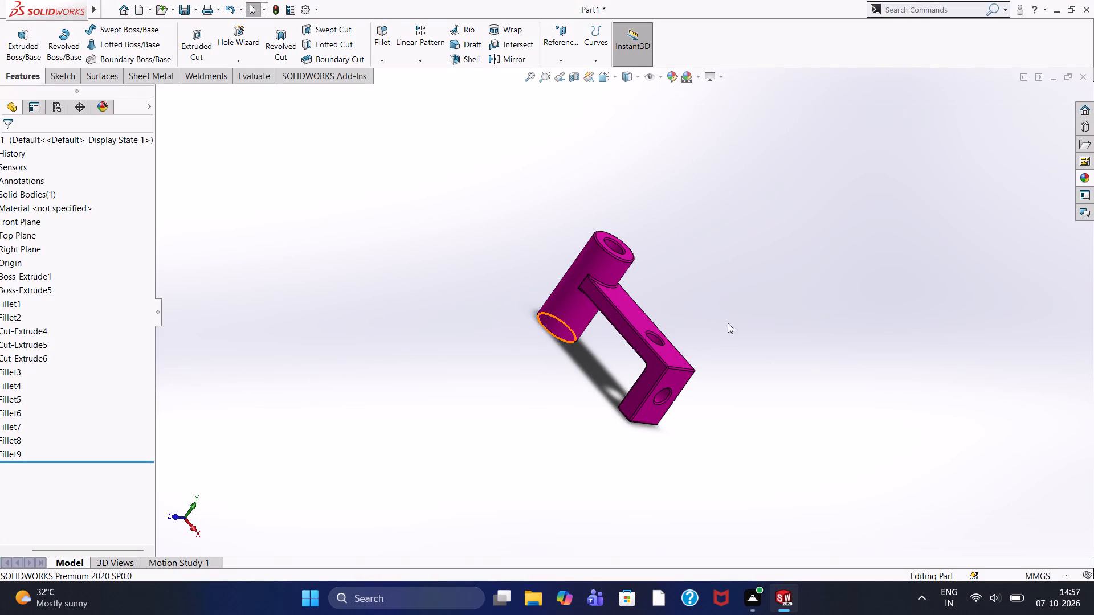
pyautogui.scroll(-1, 574, 295)
pyautogui.scroll(1, 552, 314)
pyautogui.scroll(-3, 550, 310)
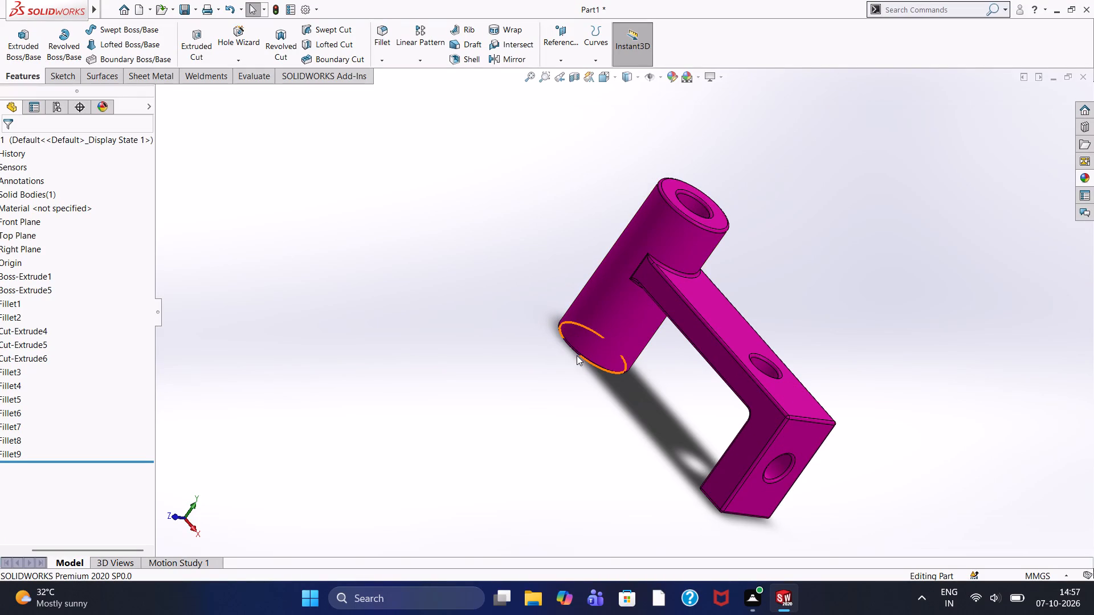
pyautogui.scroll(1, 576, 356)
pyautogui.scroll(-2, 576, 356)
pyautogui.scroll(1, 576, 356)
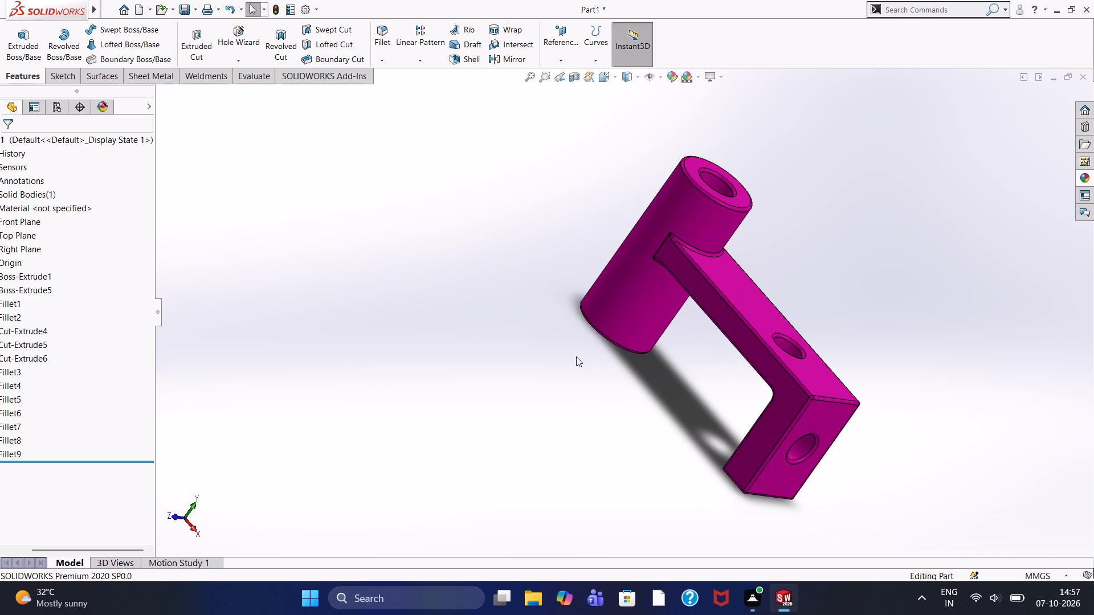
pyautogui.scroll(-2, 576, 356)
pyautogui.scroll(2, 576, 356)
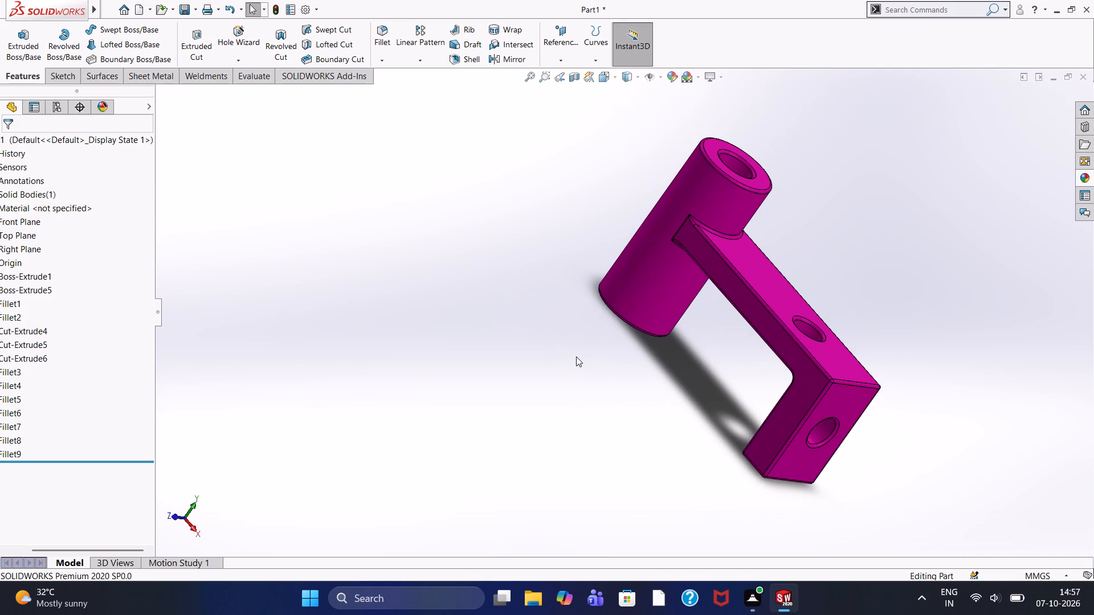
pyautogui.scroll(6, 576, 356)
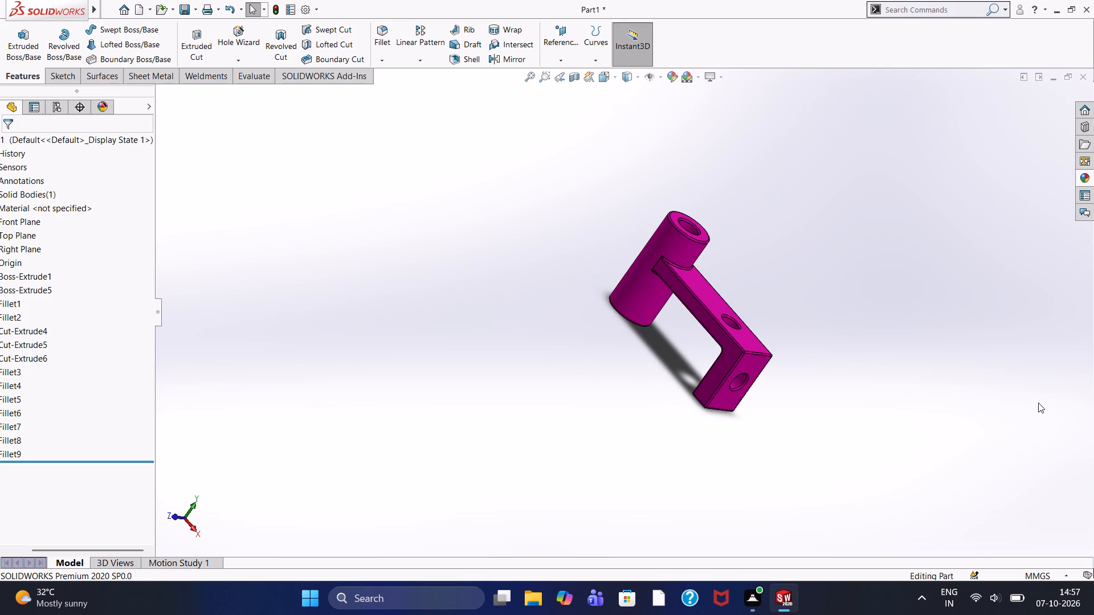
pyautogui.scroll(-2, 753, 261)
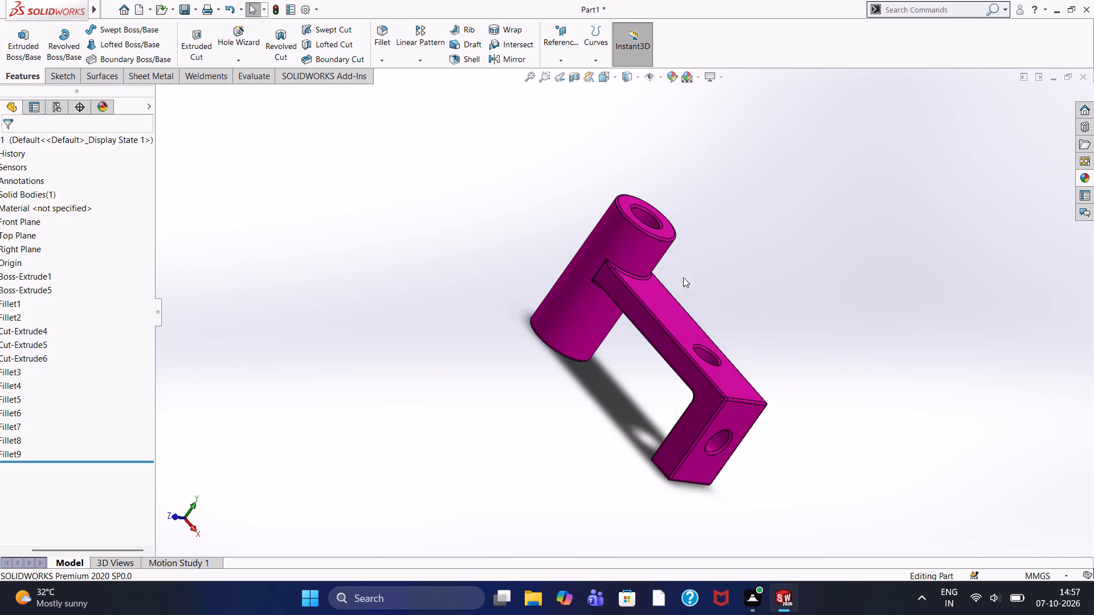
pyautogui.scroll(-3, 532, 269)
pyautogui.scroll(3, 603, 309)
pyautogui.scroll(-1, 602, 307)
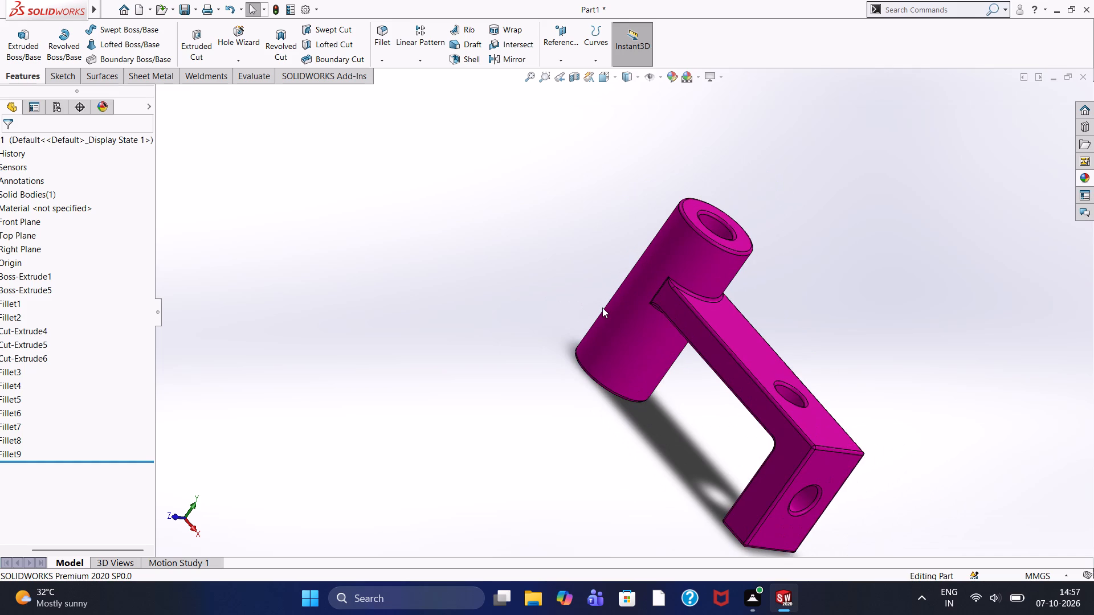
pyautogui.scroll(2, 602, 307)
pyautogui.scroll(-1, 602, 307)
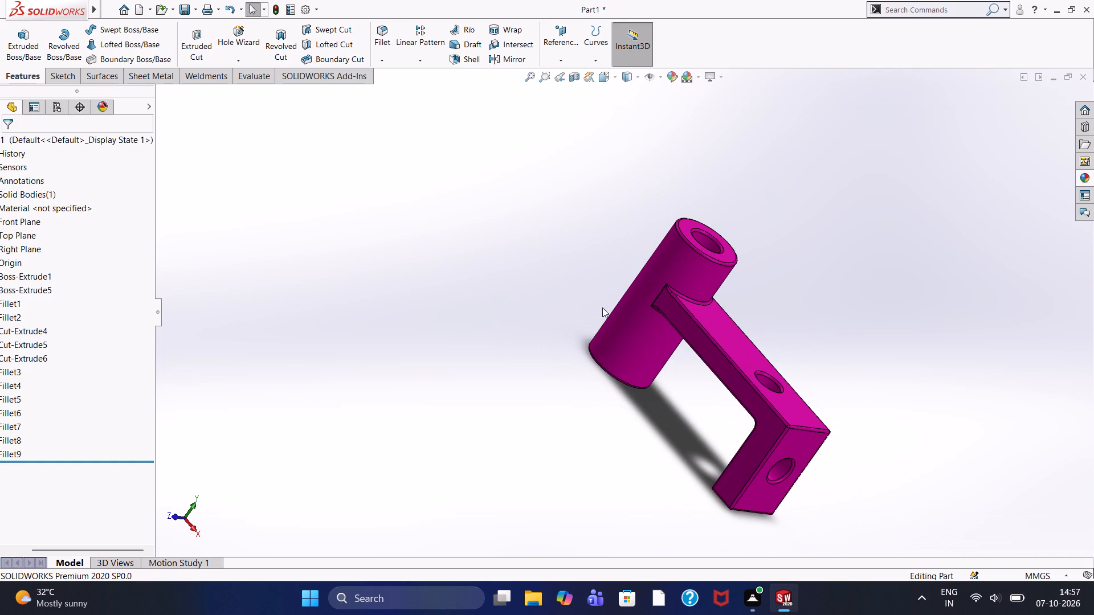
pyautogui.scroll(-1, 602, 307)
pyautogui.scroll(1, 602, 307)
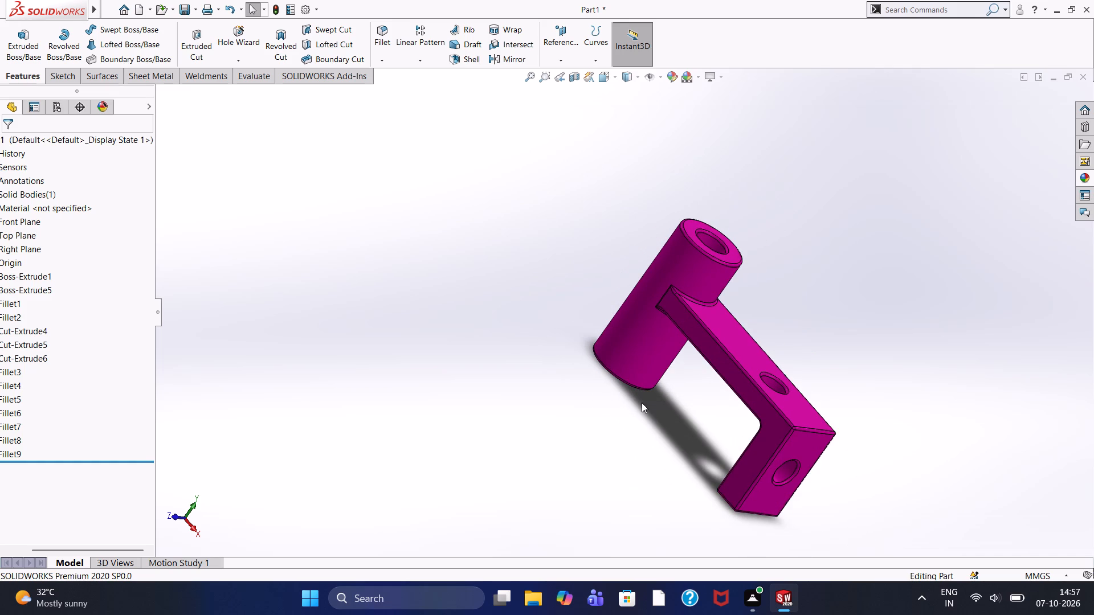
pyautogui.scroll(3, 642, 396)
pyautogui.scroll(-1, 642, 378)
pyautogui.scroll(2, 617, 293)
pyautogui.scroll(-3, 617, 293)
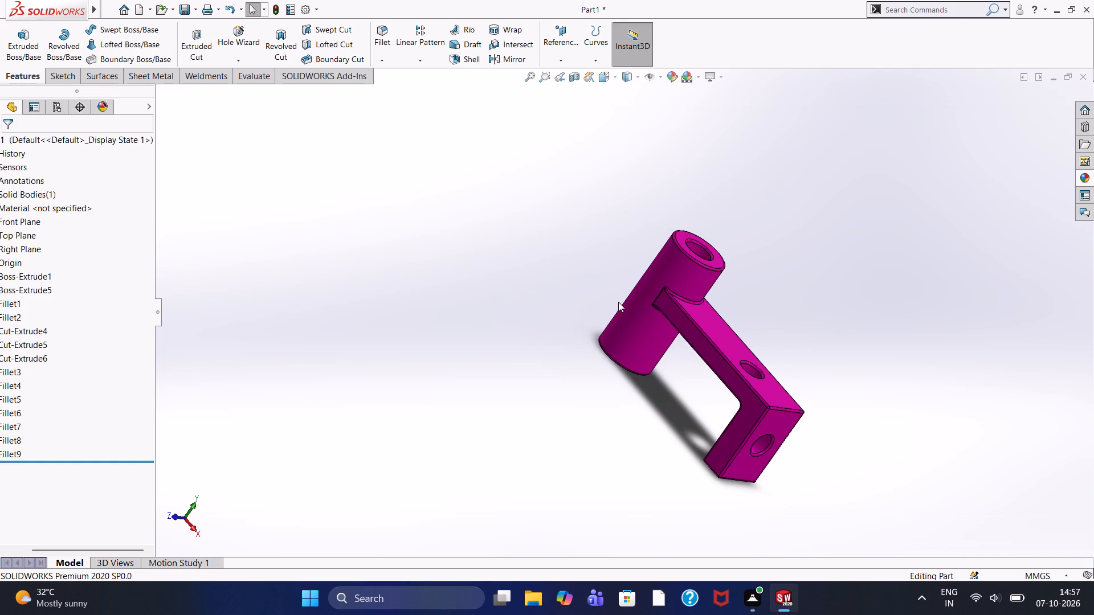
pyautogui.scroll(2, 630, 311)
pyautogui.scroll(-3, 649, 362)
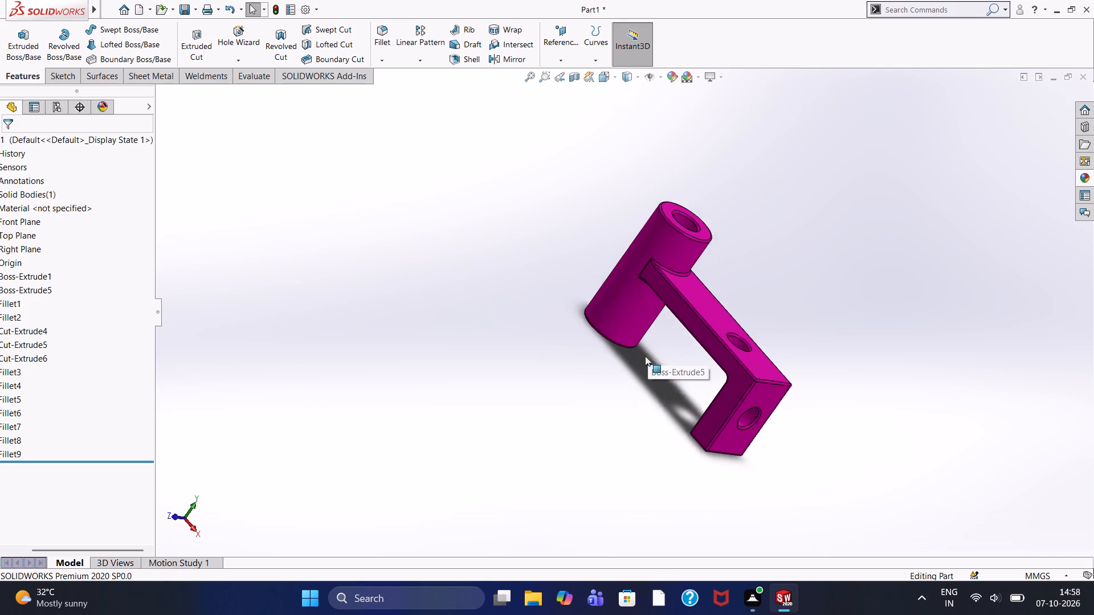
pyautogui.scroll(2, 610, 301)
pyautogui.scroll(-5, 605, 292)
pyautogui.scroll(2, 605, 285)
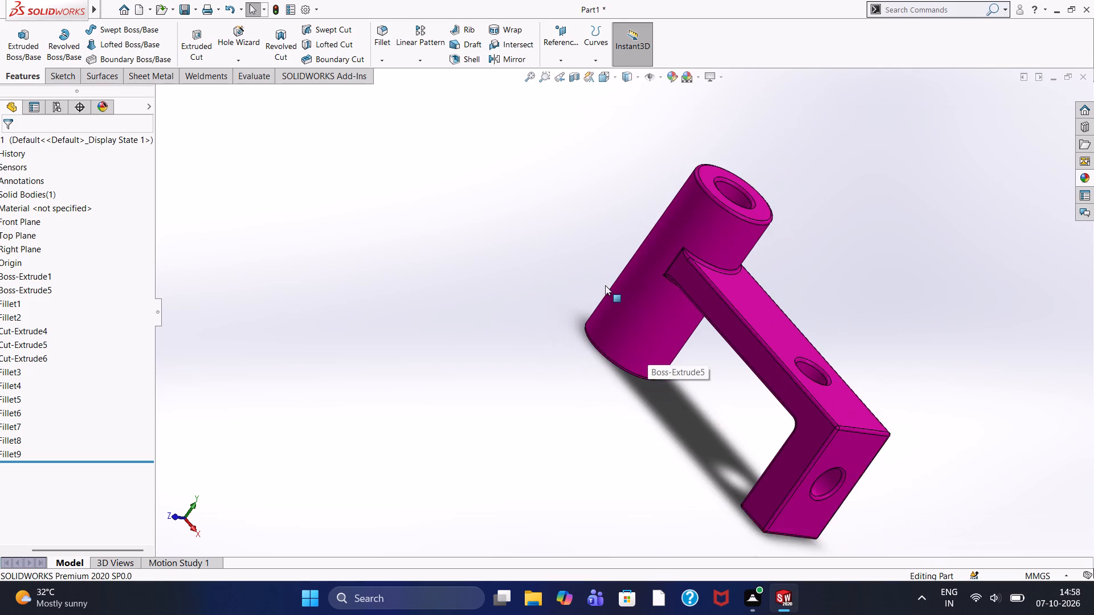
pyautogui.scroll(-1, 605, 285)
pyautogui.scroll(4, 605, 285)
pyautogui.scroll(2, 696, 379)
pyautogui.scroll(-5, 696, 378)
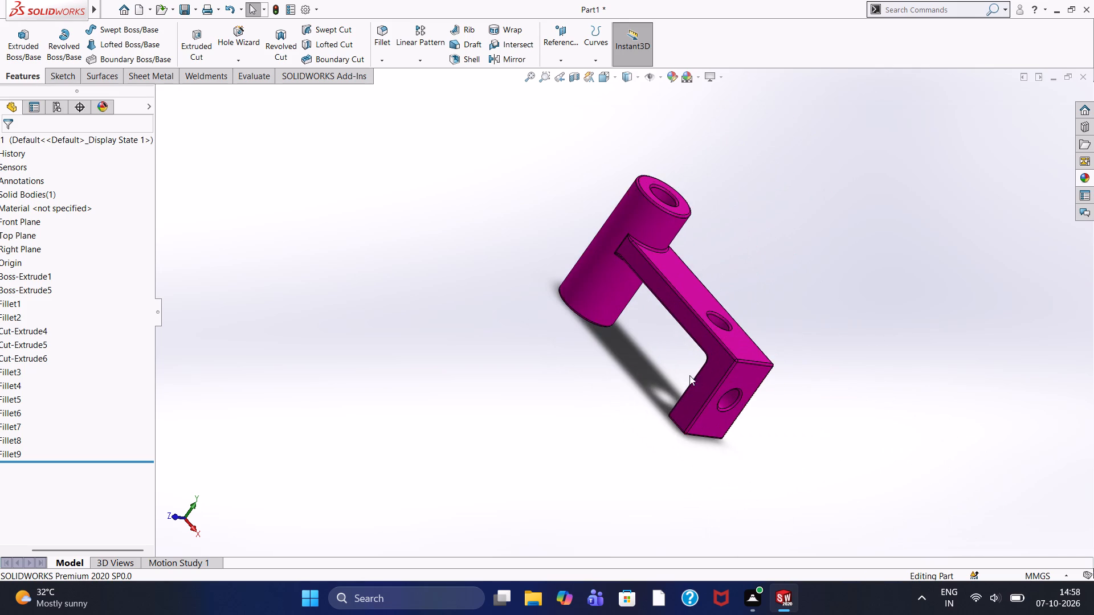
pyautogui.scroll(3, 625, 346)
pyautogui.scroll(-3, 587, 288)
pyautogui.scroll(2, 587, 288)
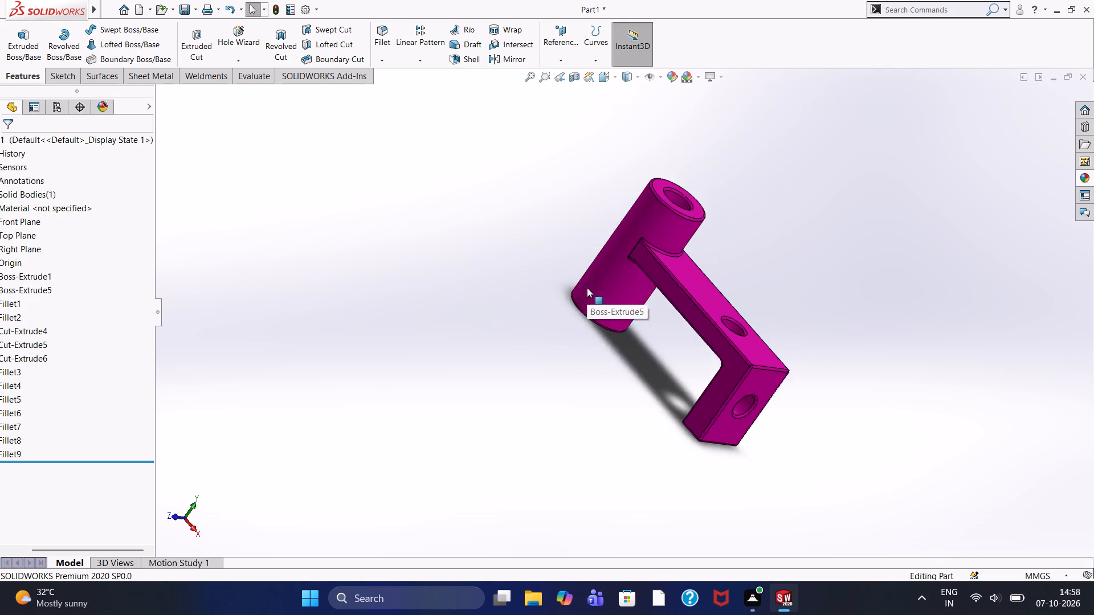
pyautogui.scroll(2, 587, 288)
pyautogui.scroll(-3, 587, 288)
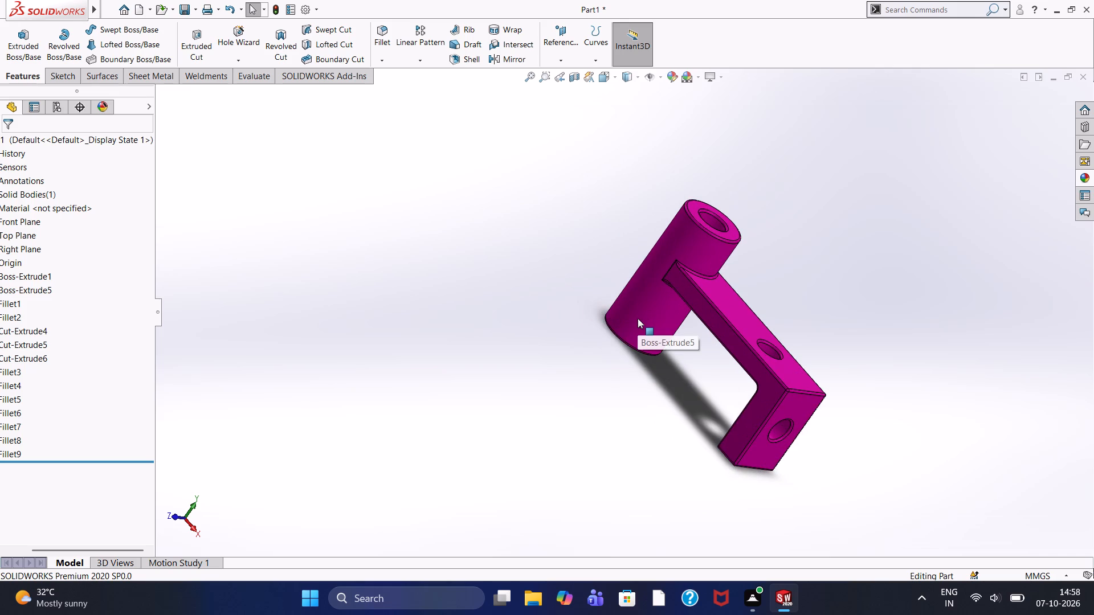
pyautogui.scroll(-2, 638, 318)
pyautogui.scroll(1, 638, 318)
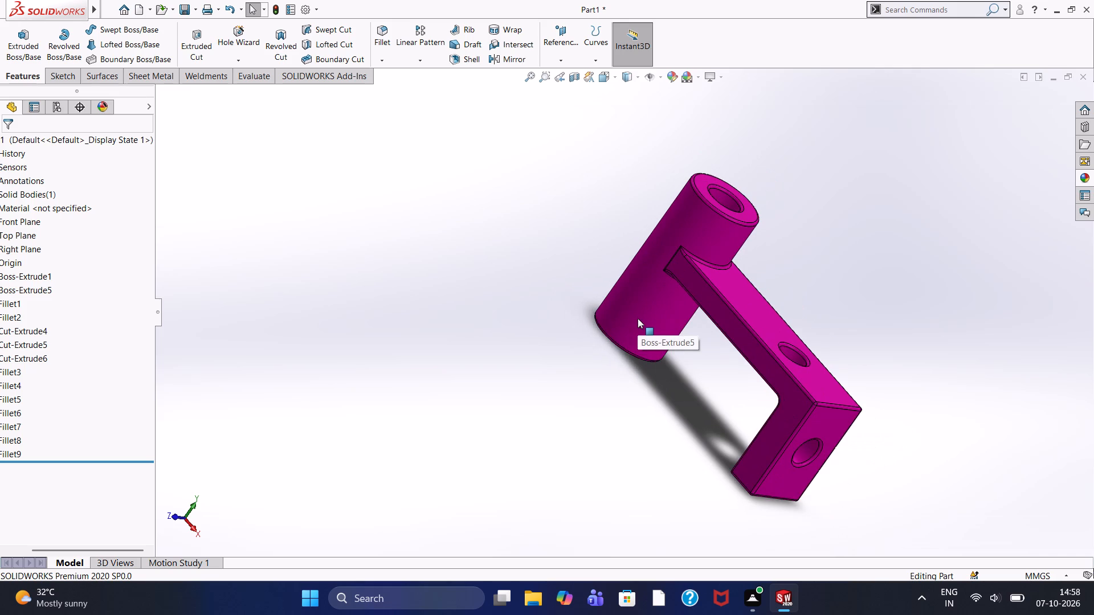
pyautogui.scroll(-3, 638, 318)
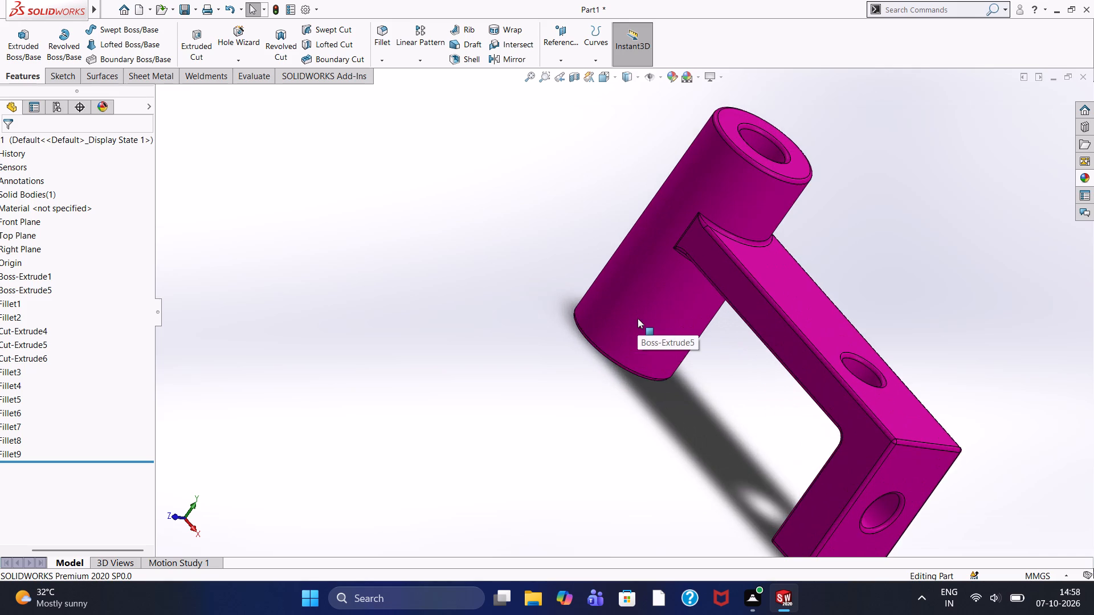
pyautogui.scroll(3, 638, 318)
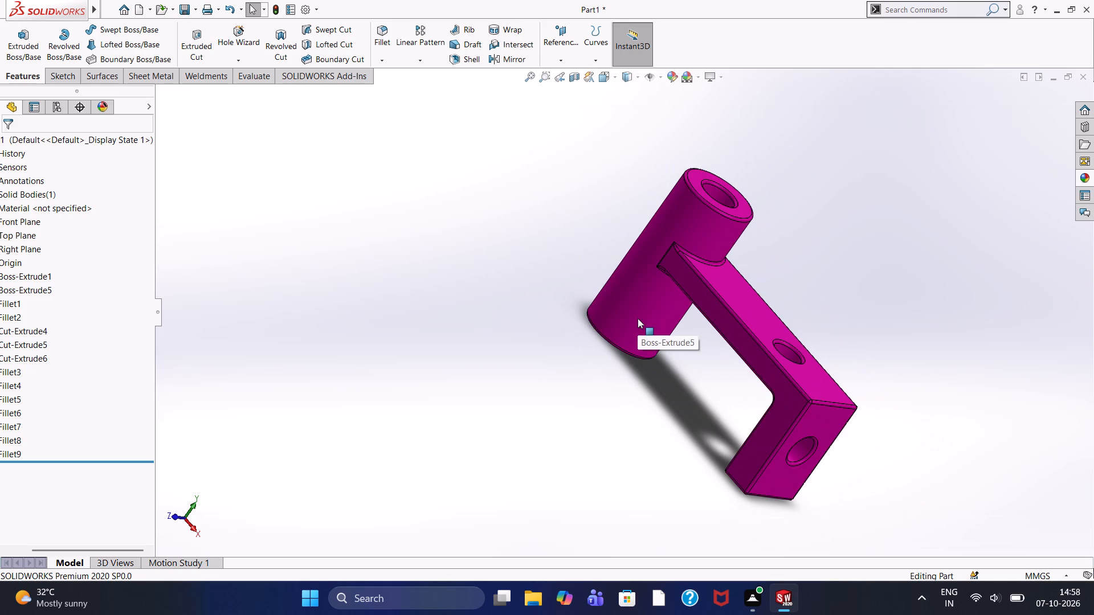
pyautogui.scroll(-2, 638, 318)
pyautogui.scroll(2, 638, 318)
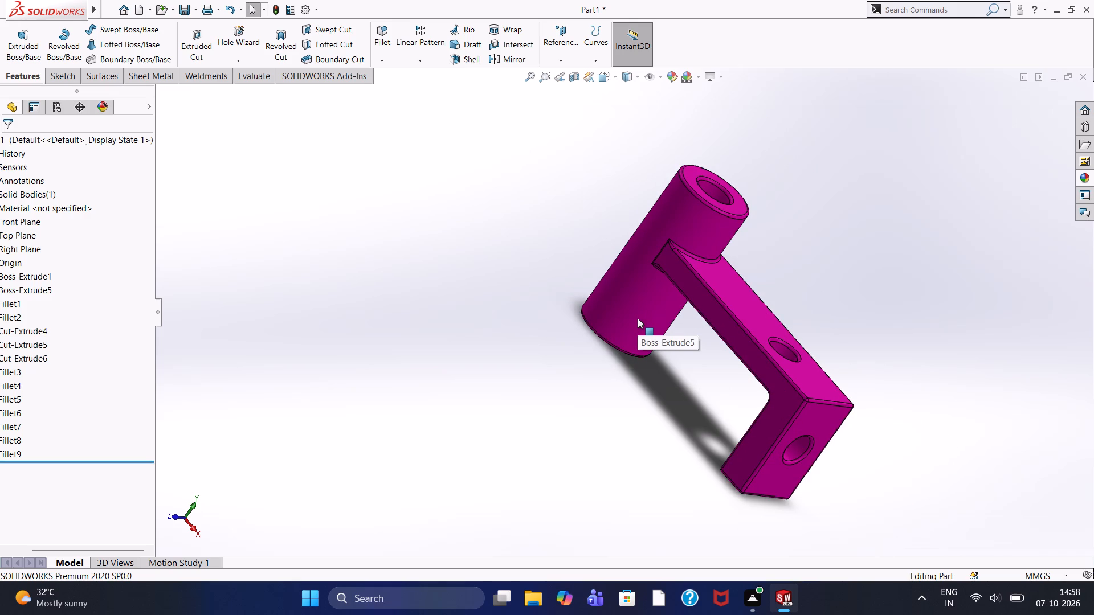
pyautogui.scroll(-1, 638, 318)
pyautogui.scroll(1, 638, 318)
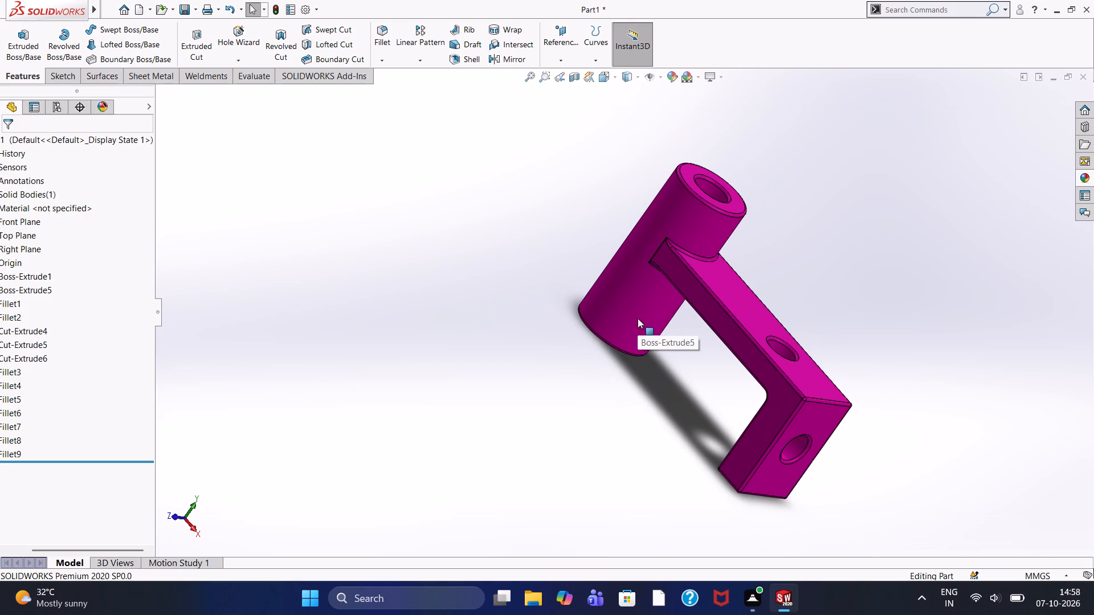
# Examine the boss's rounded lower edge and the boss-to-arm junction fillets up close.
pyautogui.scroll(-2, 638, 318)
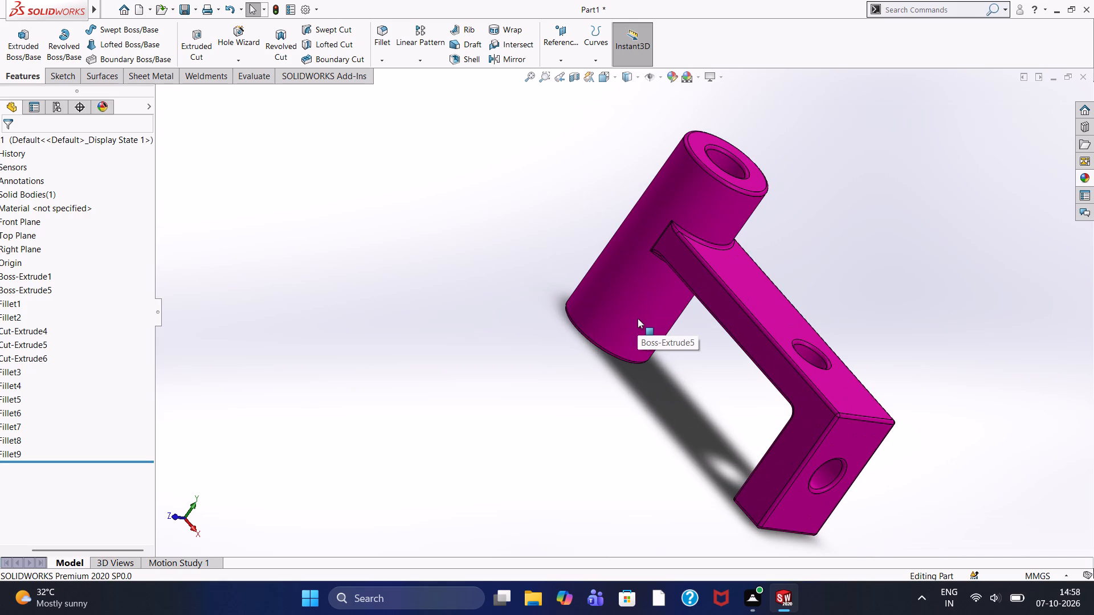
pyautogui.scroll(-2, 638, 318)
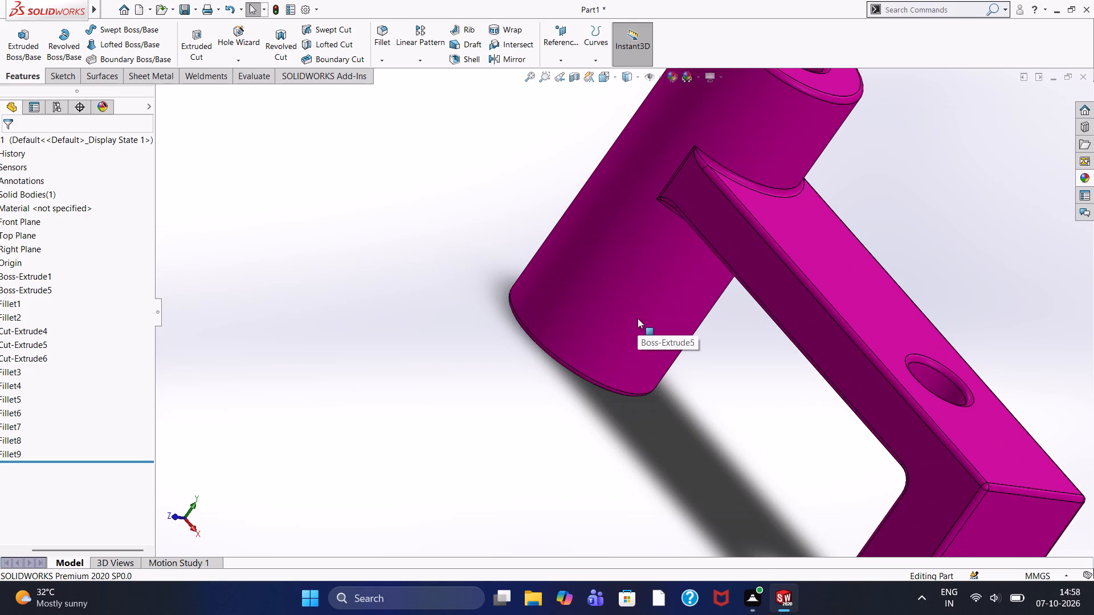
pyautogui.scroll(-2, 638, 318)
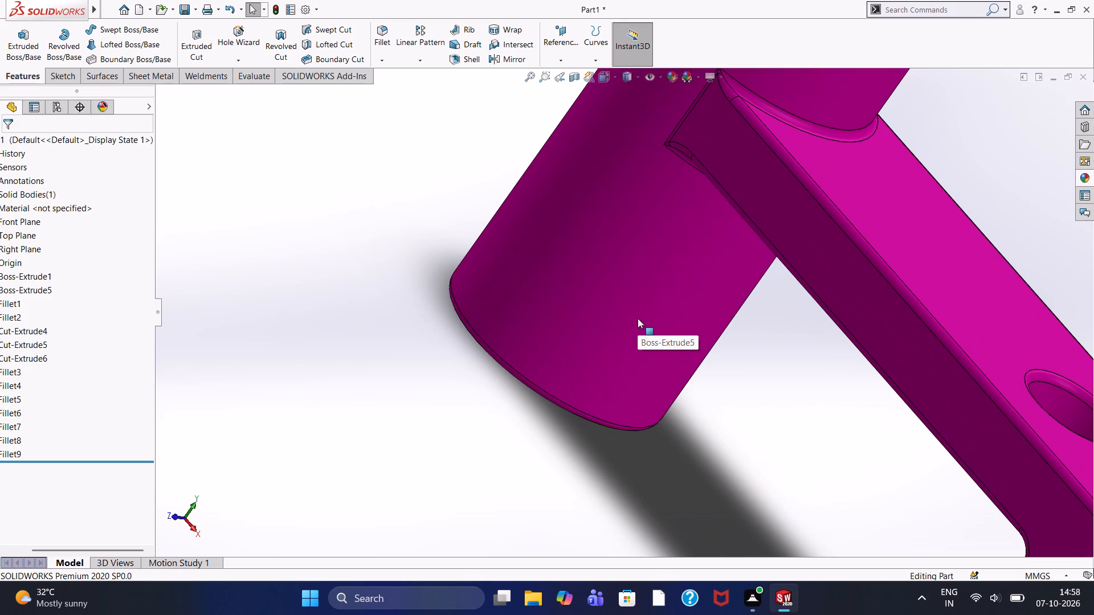
pyautogui.scroll(-3, 638, 318)
pyautogui.scroll(7, 638, 318)
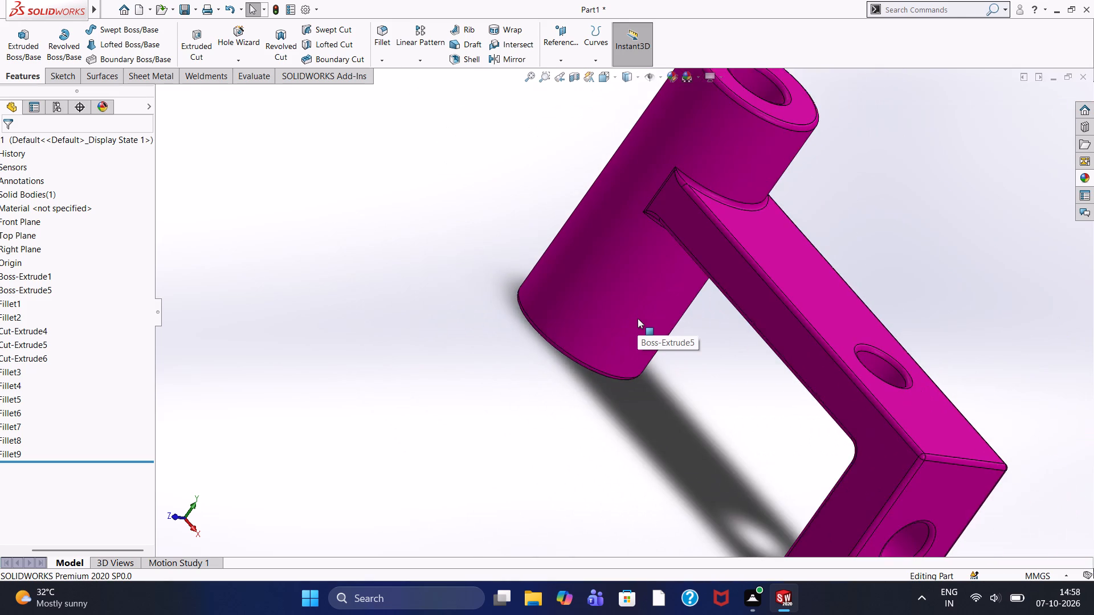
pyautogui.scroll(-2, 638, 318)
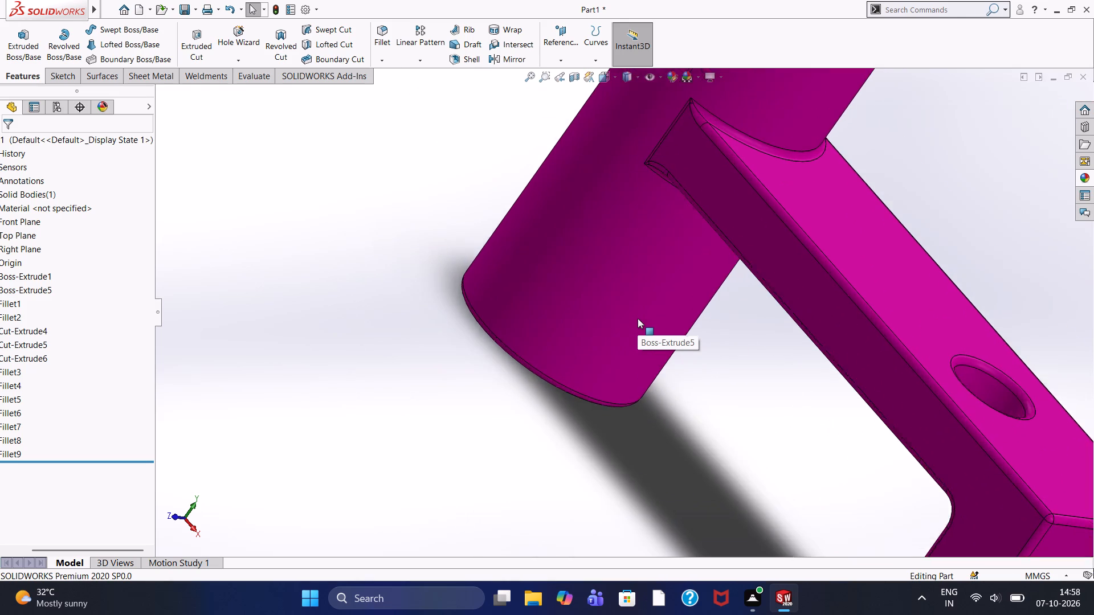
pyautogui.scroll(-1, 638, 318)
pyautogui.scroll(2, 638, 318)
pyautogui.scroll(-1, 638, 318)
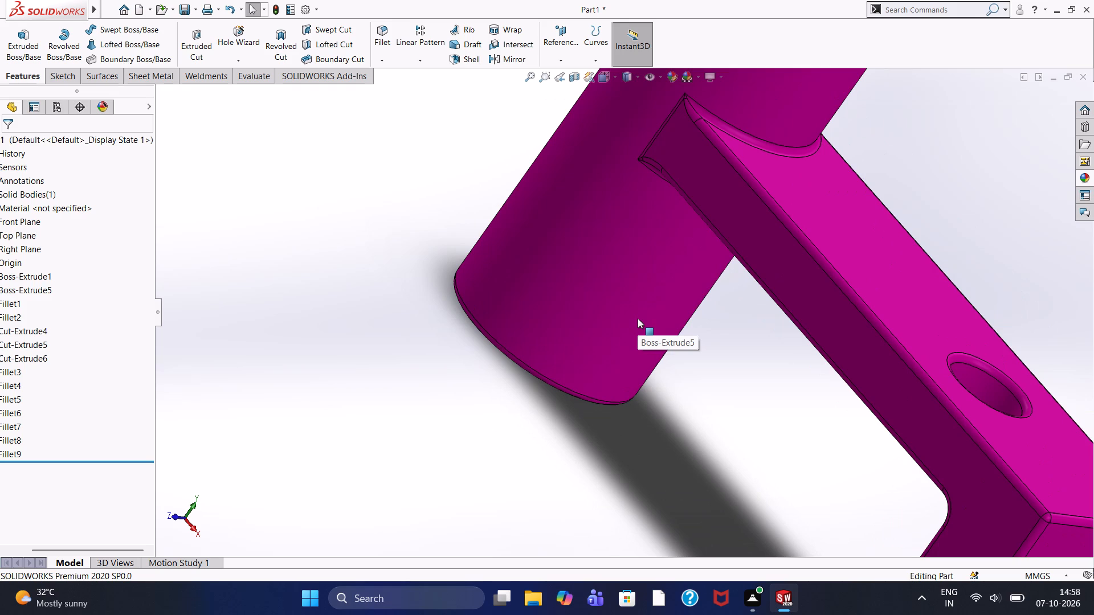
pyautogui.scroll(-2, 638, 318)
pyautogui.scroll(6, 638, 318)
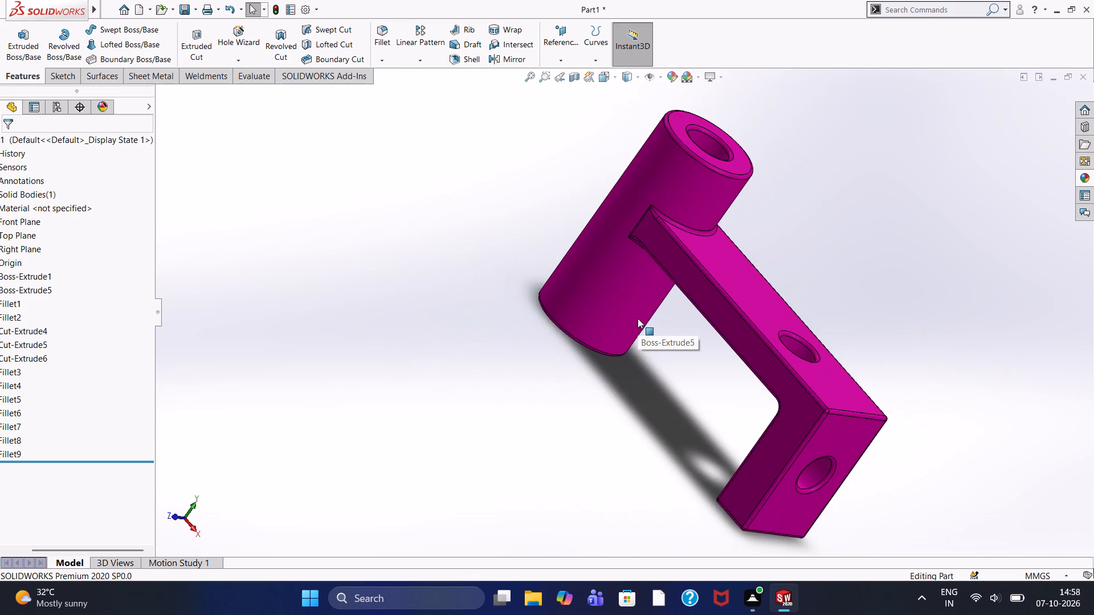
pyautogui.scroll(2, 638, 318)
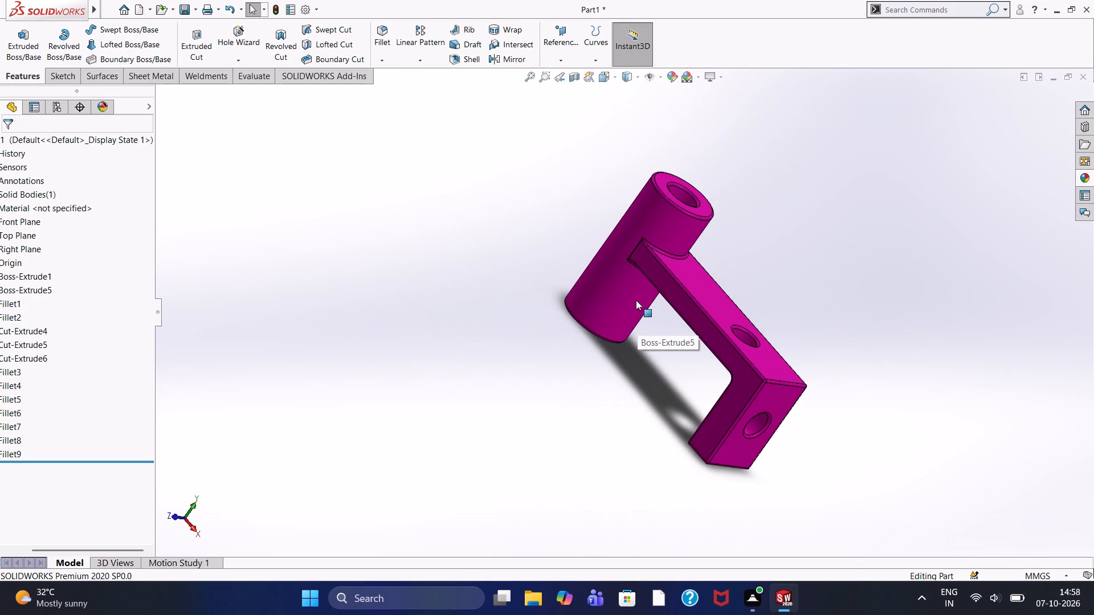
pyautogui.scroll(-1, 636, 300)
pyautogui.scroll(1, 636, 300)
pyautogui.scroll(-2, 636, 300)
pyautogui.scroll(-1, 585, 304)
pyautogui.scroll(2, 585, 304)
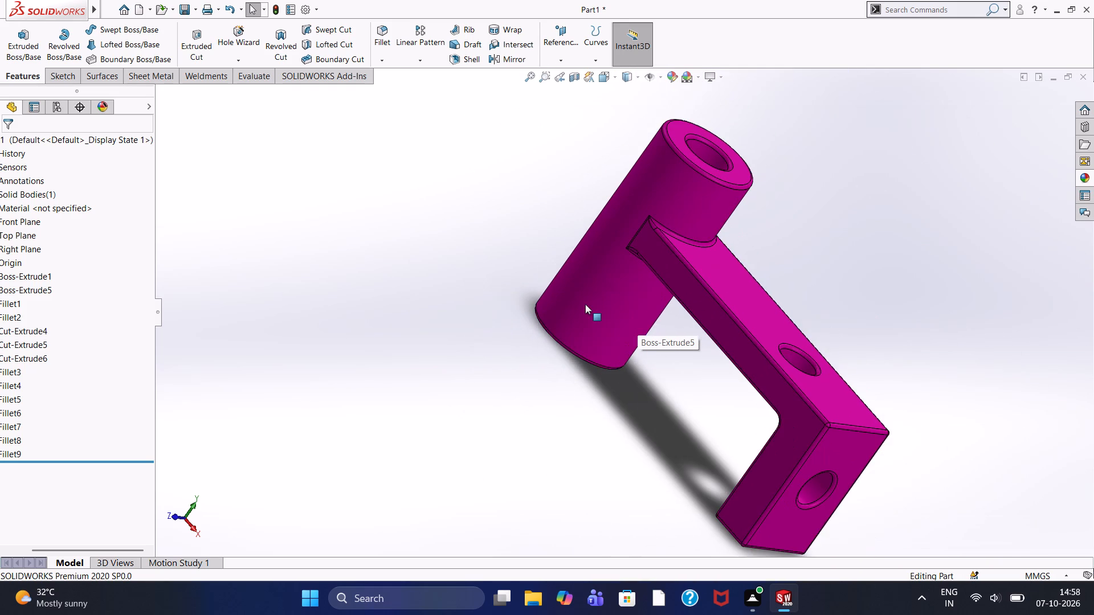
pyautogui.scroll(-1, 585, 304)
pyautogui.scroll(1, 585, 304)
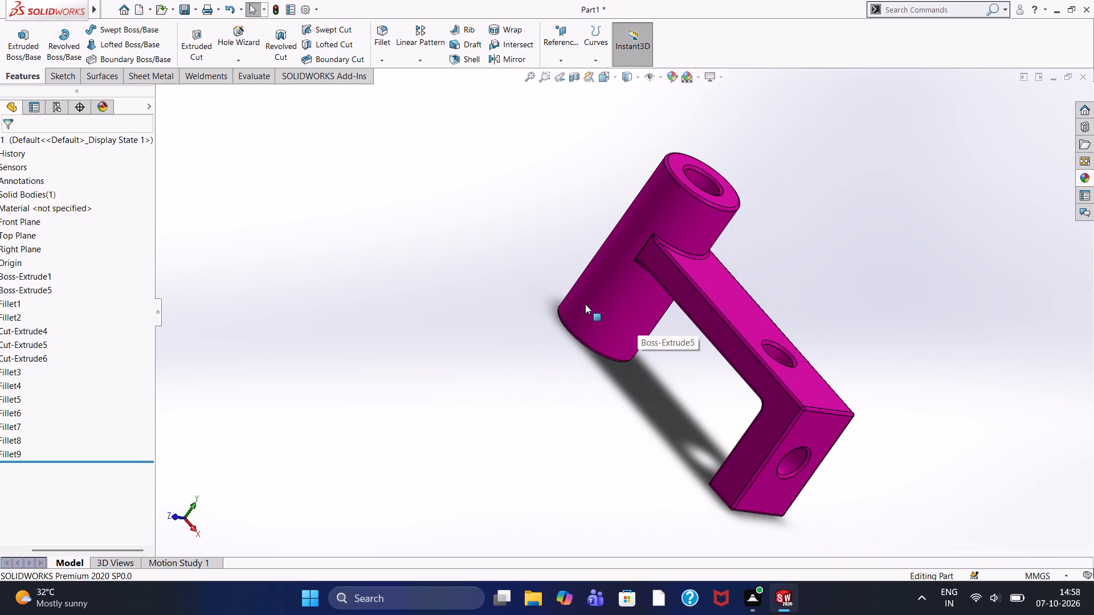
# Examine the bracket's boss, inner corner and 12 mm holes, including a close view of the boss's rounded lower edge.
pyautogui.scroll(2, 585, 304)
pyautogui.scroll(-1, 585, 304)
pyautogui.scroll(1, 585, 304)
pyautogui.scroll(-4, 623, 334)
pyautogui.scroll(3, 623, 334)
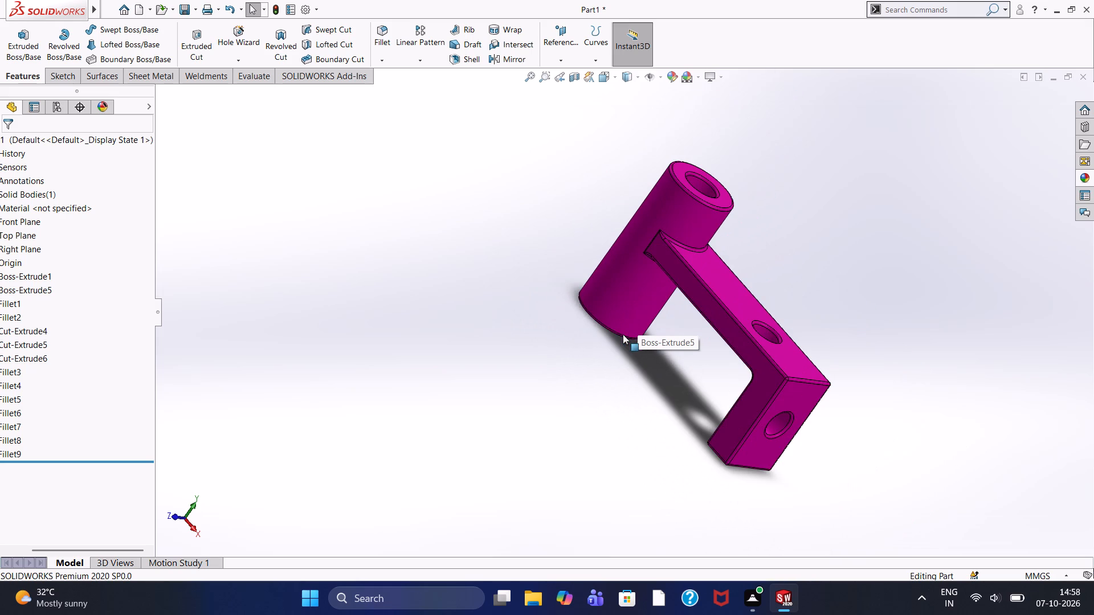
pyautogui.scroll(-3, 623, 334)
pyautogui.scroll(2, 623, 334)
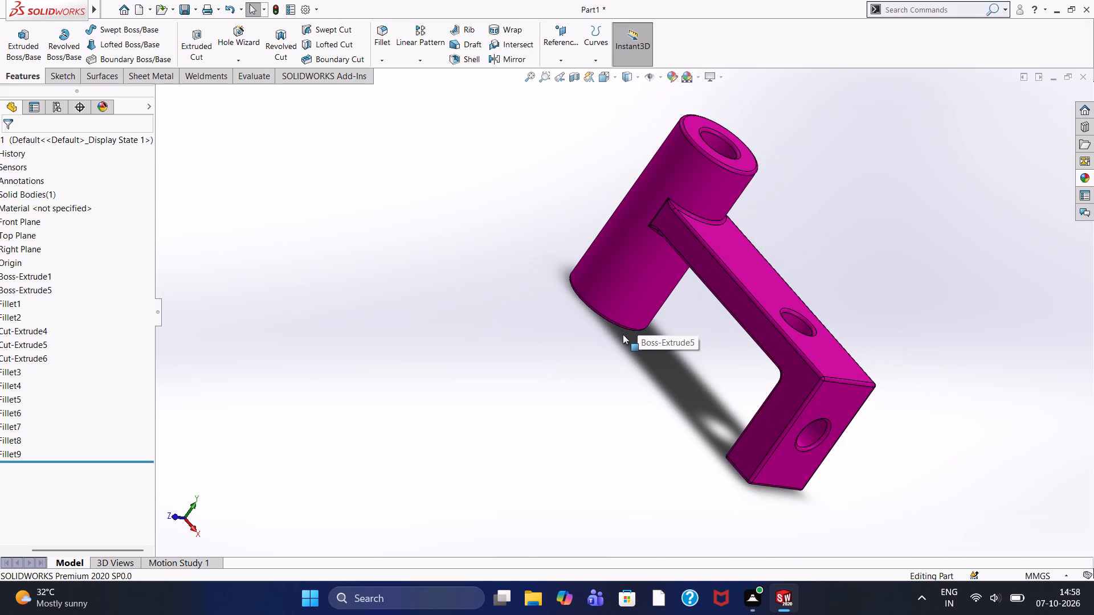
pyautogui.scroll(-2, 623, 334)
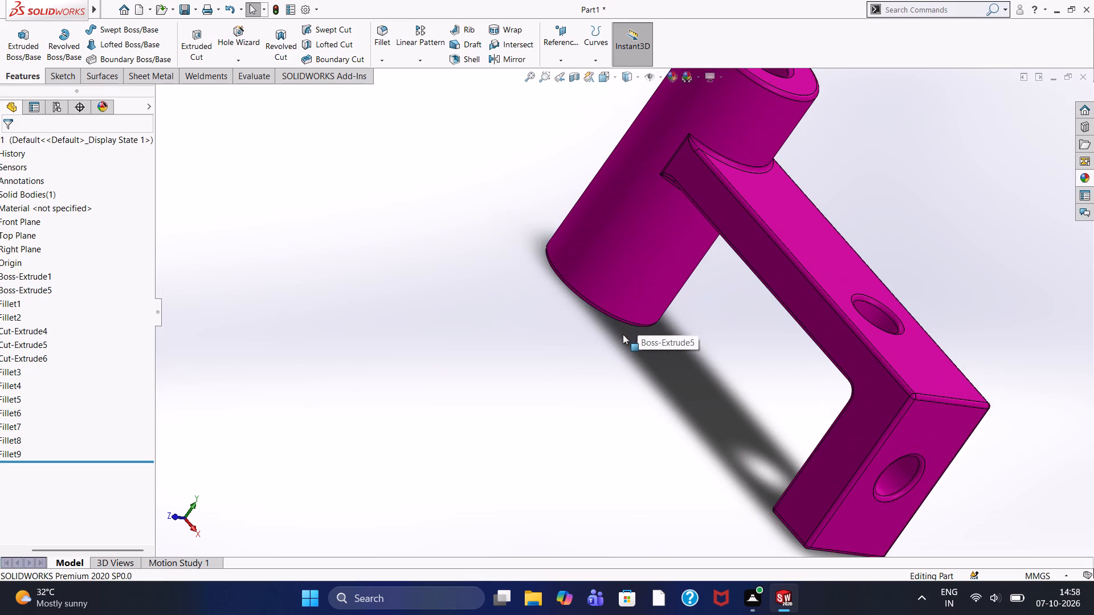
pyautogui.scroll(-1, 623, 334)
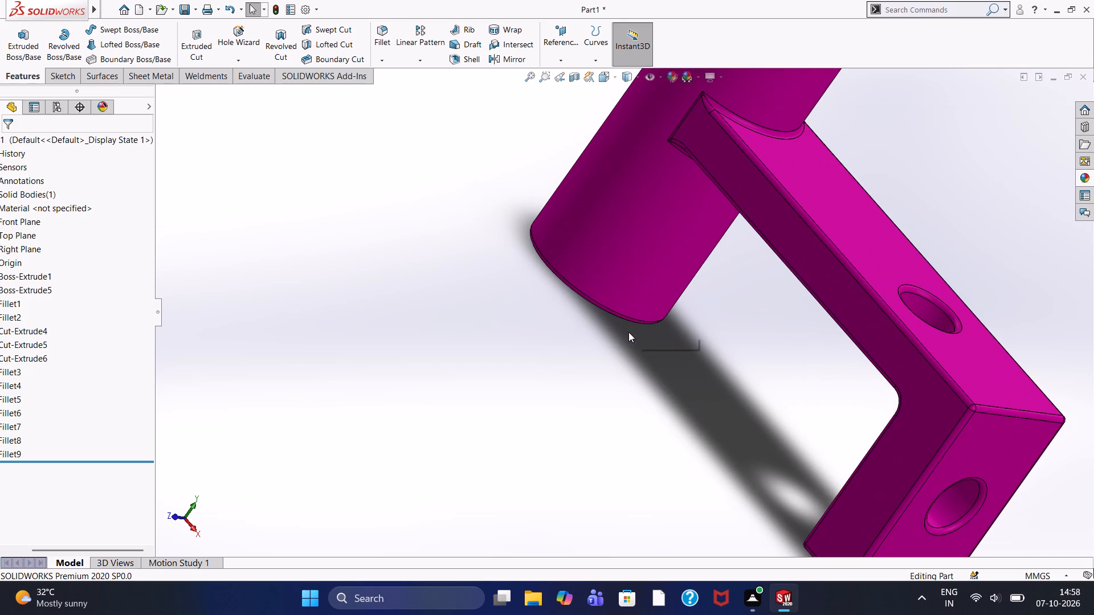
pyautogui.scroll(-2, 628, 332)
pyautogui.scroll(2, 628, 332)
pyautogui.scroll(-1, 628, 332)
pyautogui.scroll(1, 628, 332)
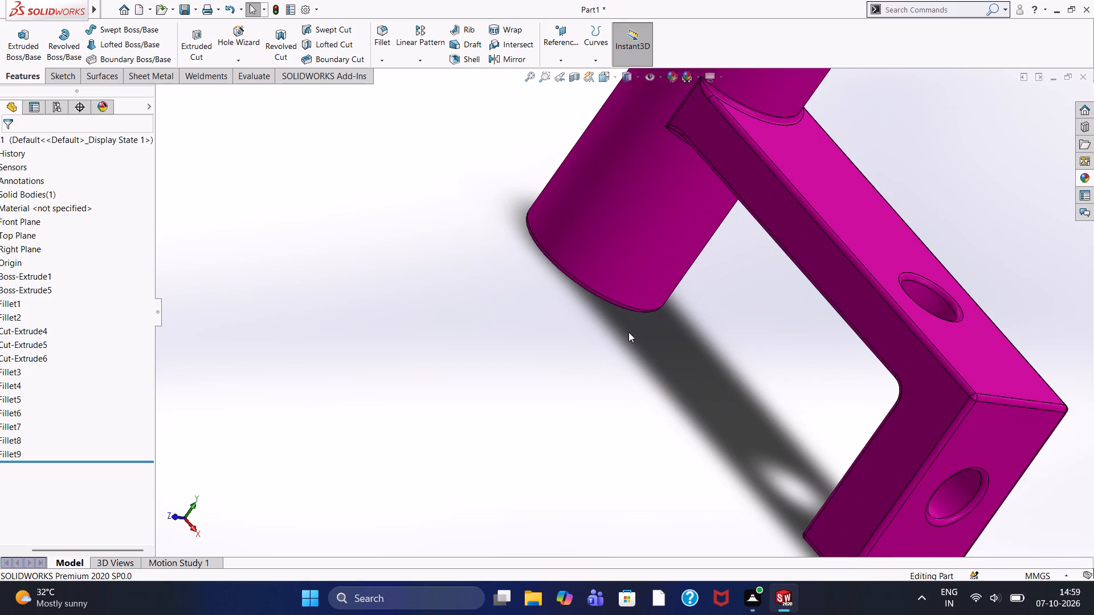
pyautogui.scroll(-2, 628, 332)
pyautogui.scroll(3, 628, 332)
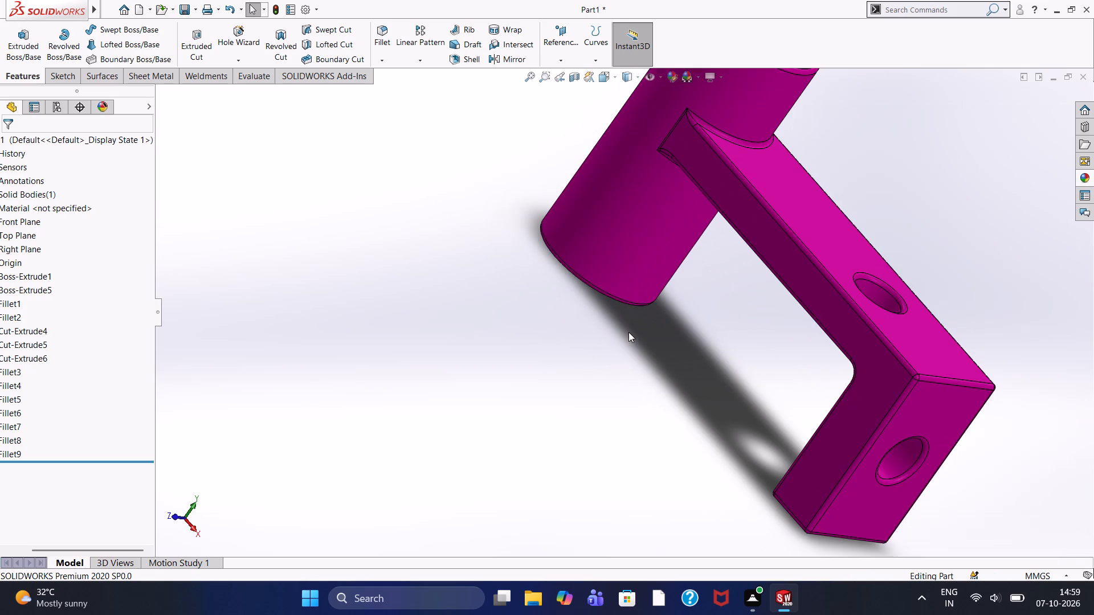
pyautogui.scroll(-2, 628, 332)
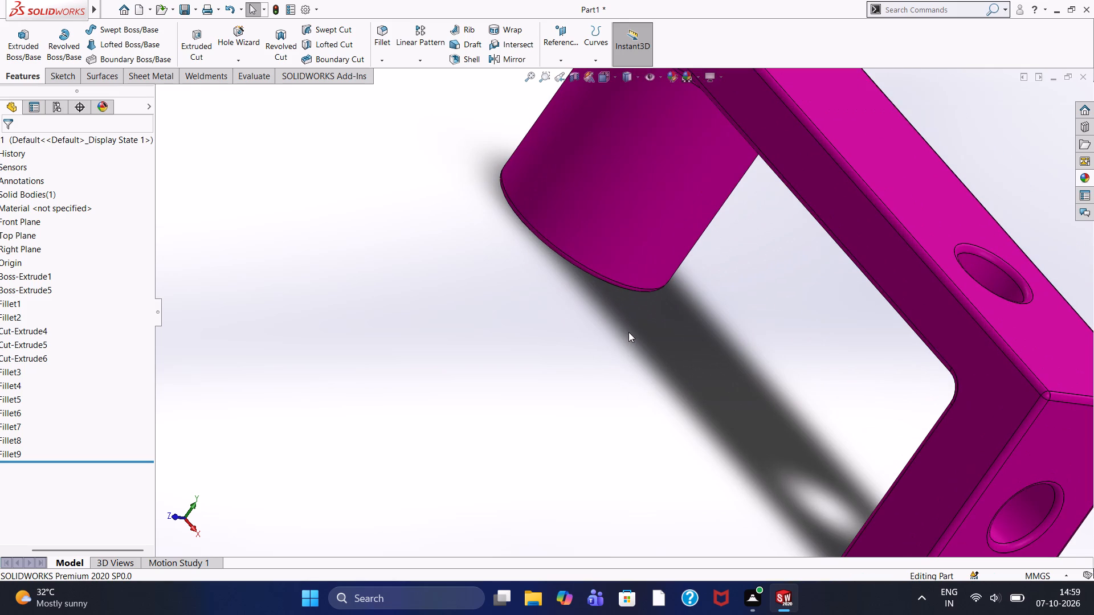
pyautogui.scroll(-2, 628, 332)
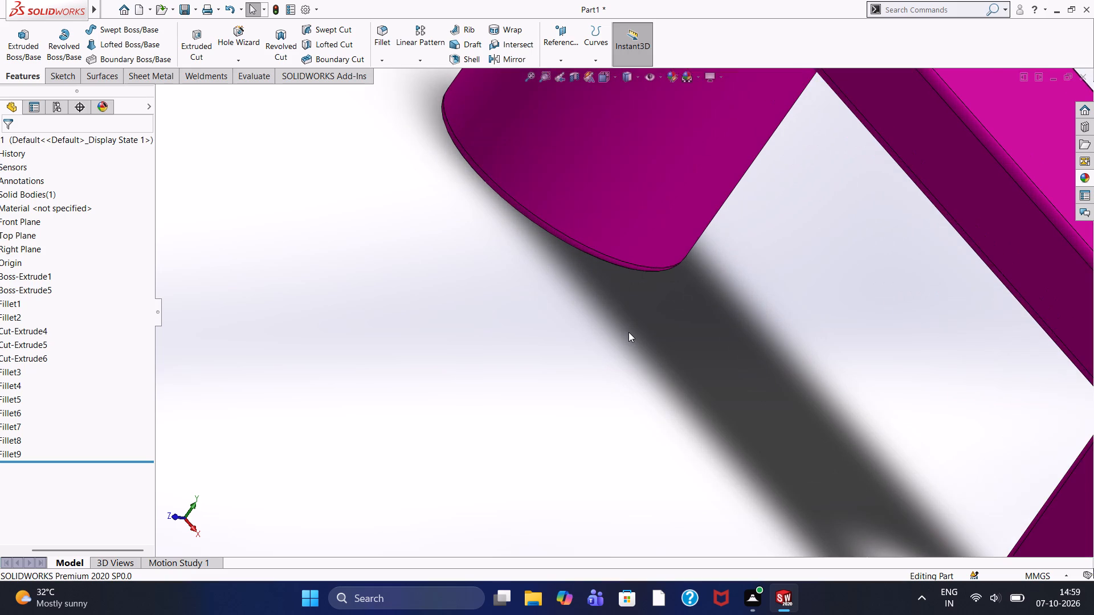
pyautogui.scroll(-2, 628, 332)
pyautogui.scroll(2, 628, 332)
pyautogui.scroll(-2, 628, 332)
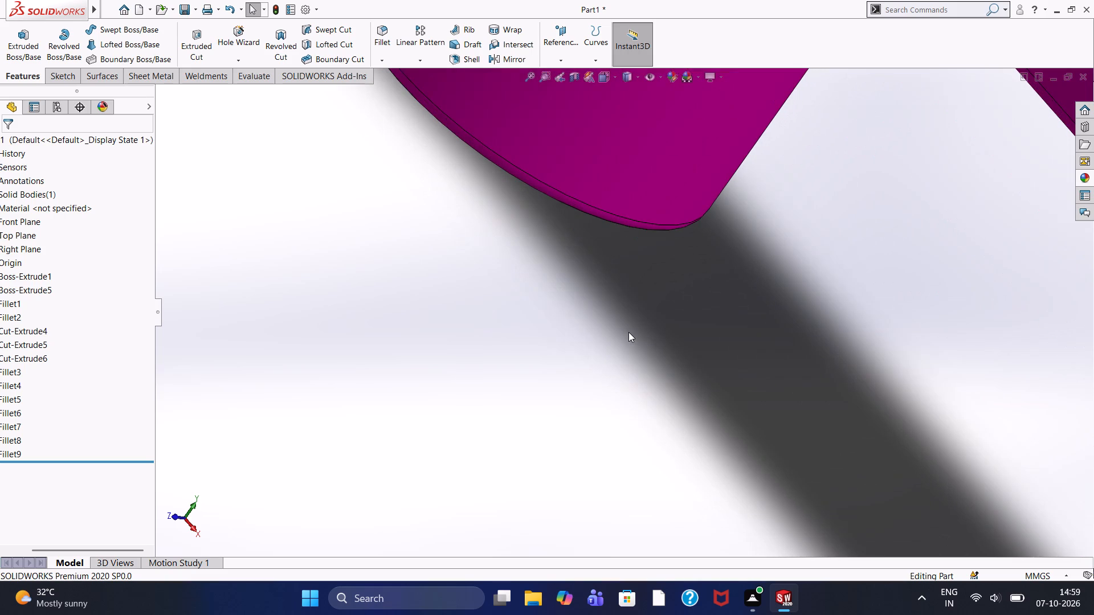
pyautogui.scroll(-1, 628, 332)
pyautogui.scroll(2, 628, 332)
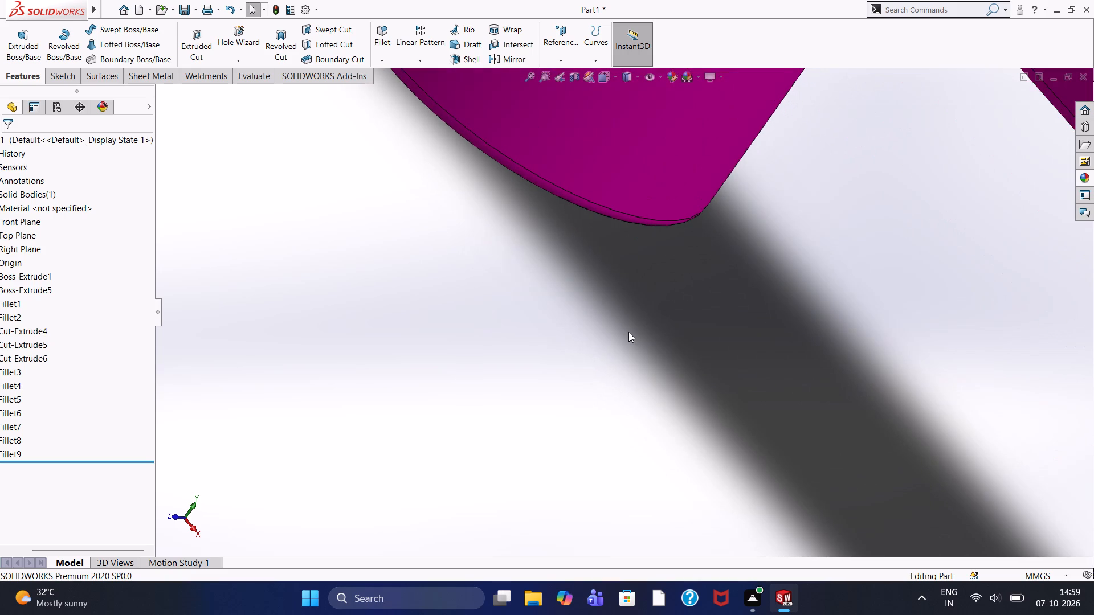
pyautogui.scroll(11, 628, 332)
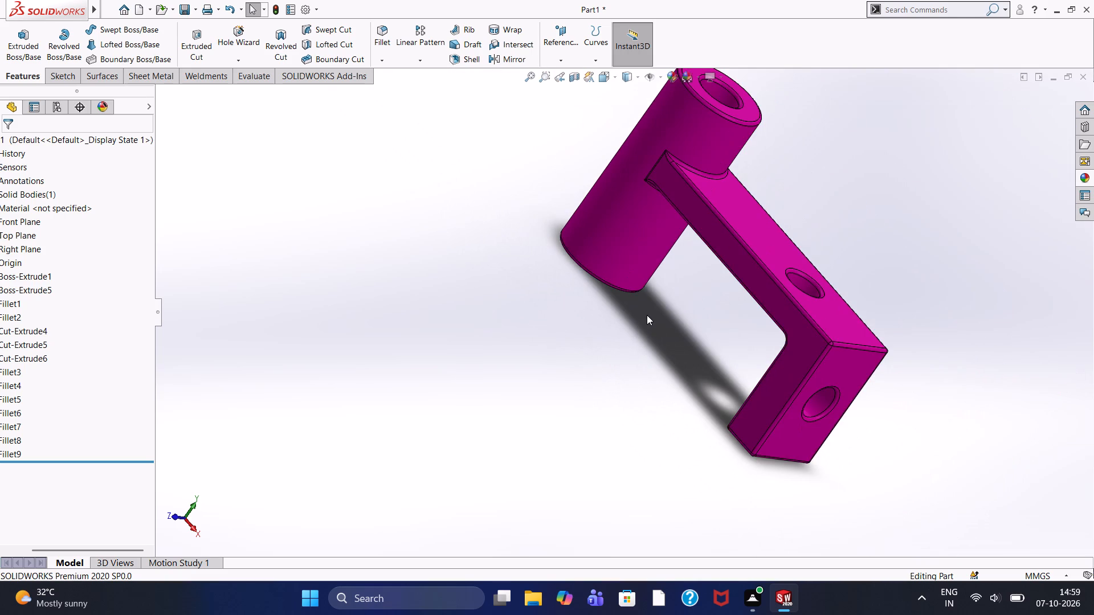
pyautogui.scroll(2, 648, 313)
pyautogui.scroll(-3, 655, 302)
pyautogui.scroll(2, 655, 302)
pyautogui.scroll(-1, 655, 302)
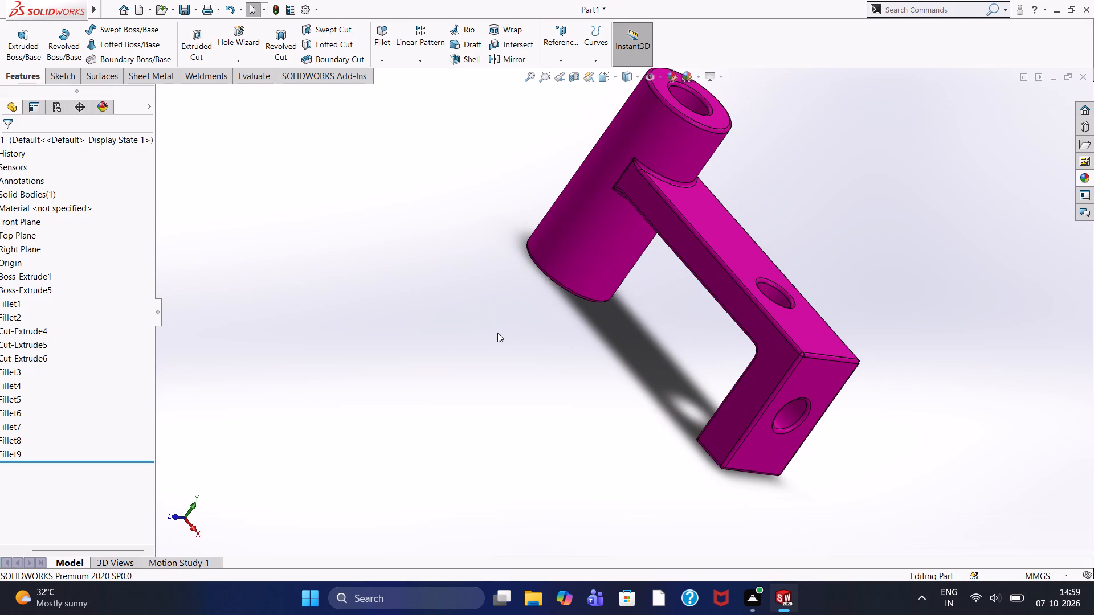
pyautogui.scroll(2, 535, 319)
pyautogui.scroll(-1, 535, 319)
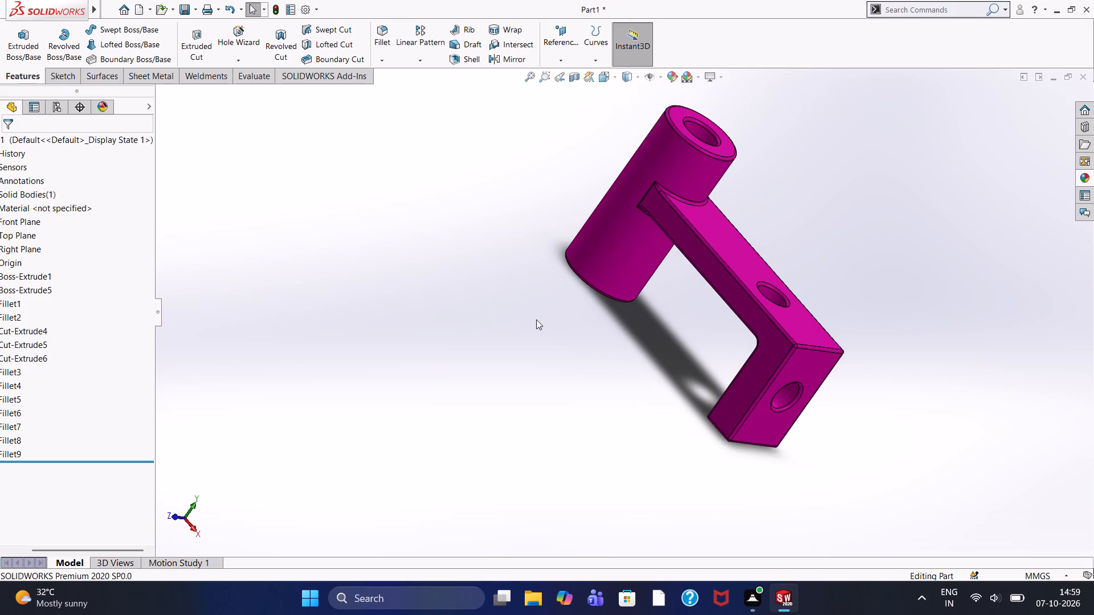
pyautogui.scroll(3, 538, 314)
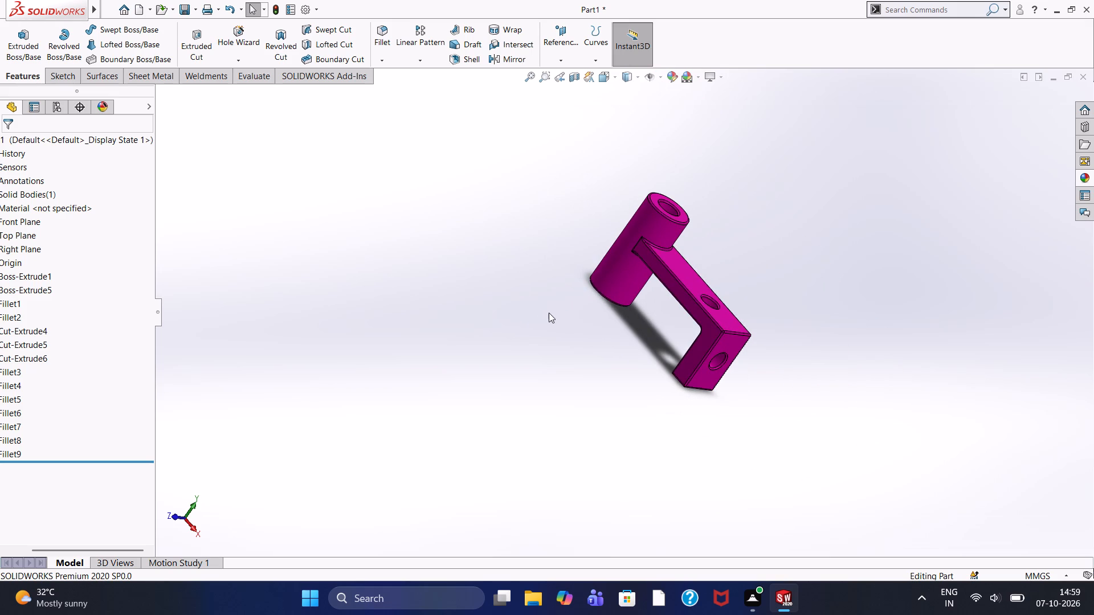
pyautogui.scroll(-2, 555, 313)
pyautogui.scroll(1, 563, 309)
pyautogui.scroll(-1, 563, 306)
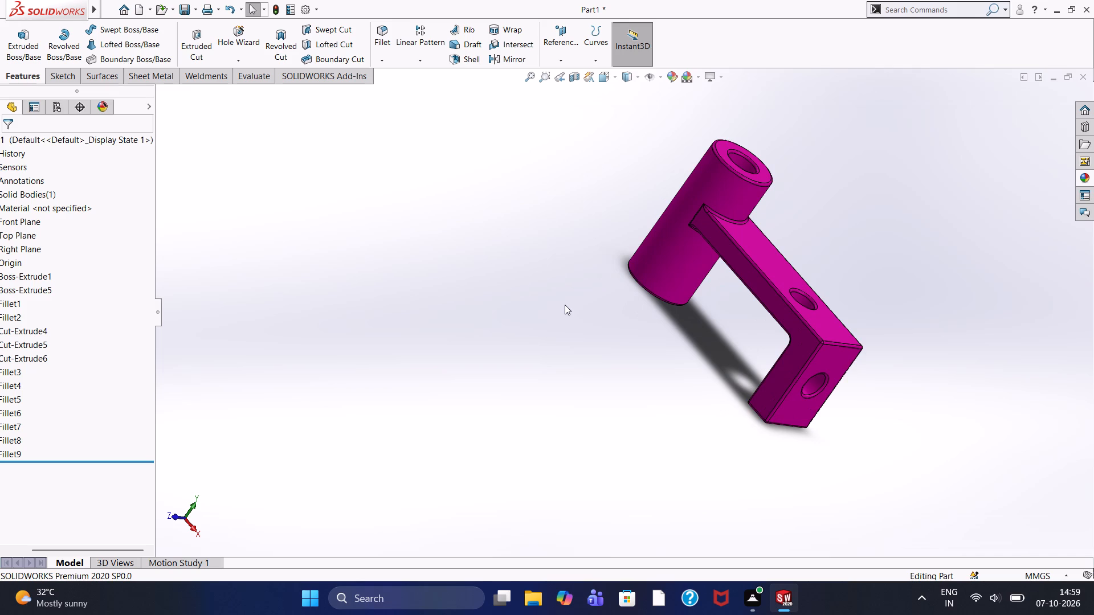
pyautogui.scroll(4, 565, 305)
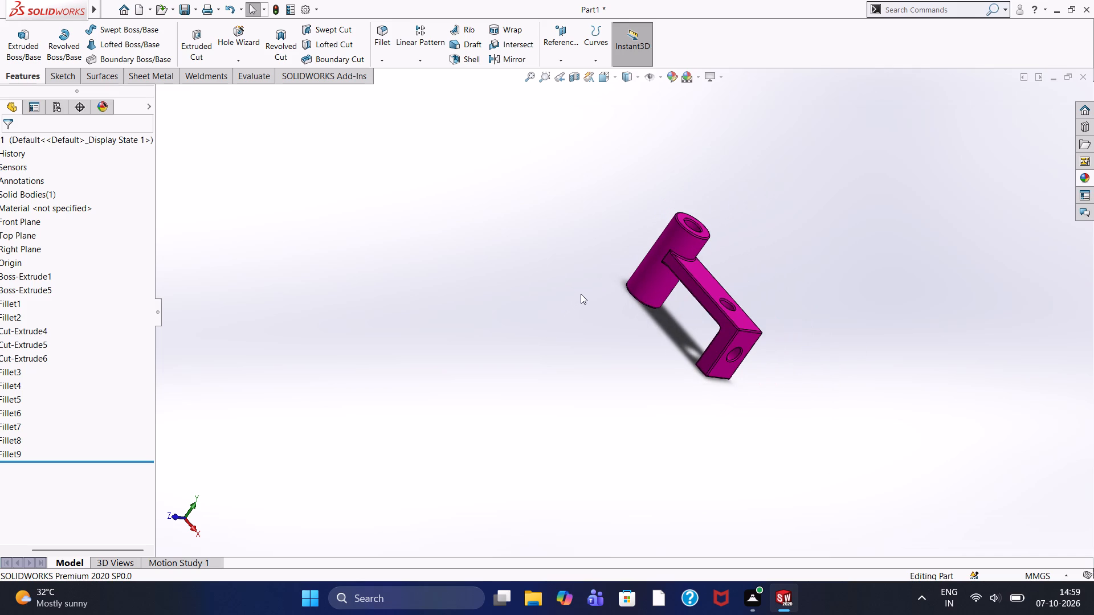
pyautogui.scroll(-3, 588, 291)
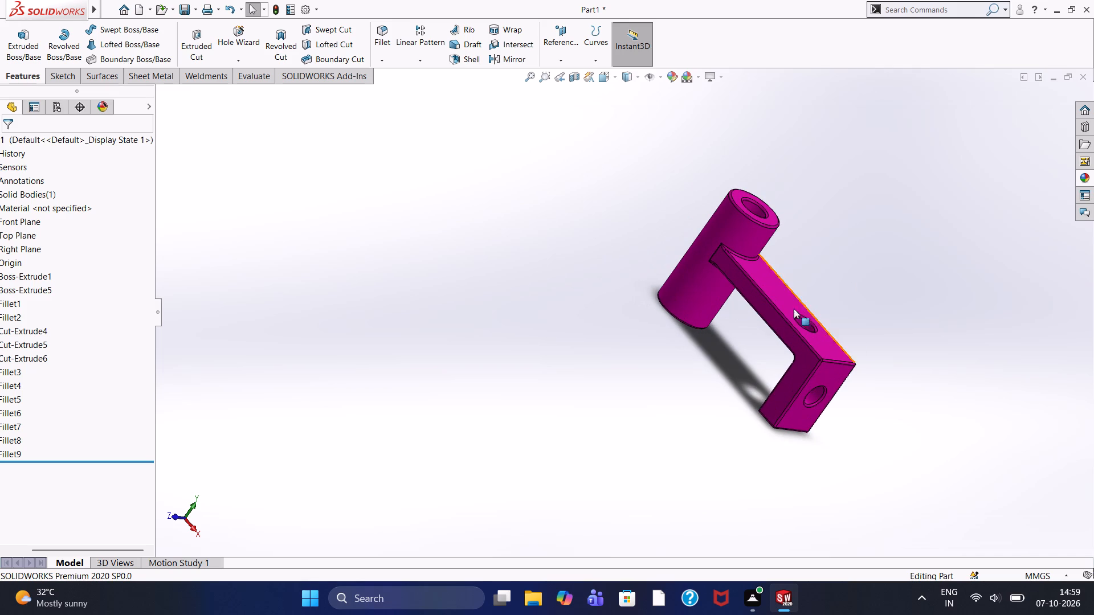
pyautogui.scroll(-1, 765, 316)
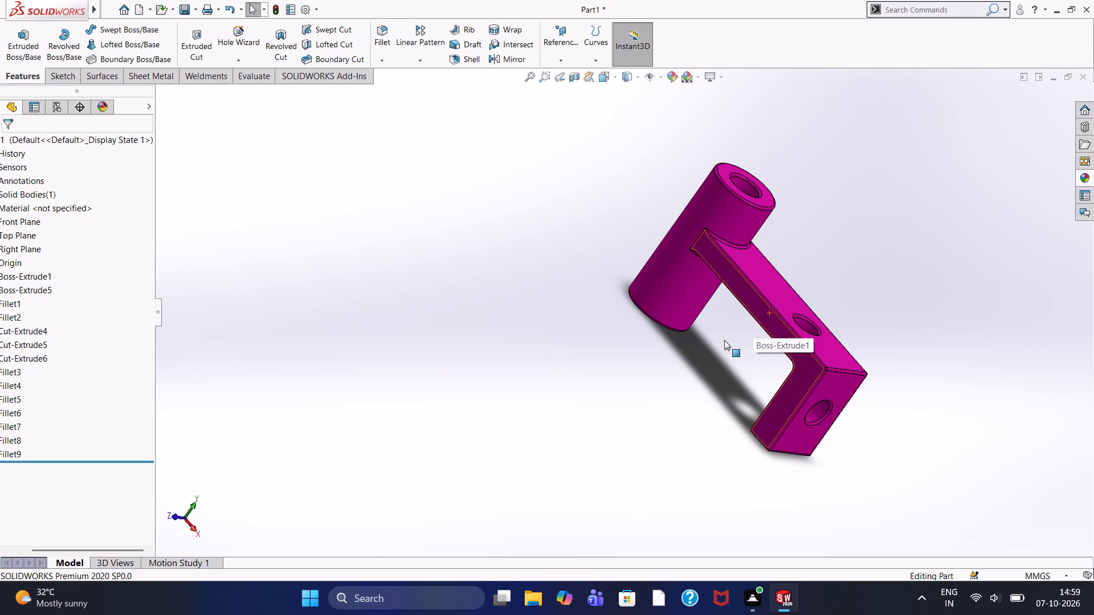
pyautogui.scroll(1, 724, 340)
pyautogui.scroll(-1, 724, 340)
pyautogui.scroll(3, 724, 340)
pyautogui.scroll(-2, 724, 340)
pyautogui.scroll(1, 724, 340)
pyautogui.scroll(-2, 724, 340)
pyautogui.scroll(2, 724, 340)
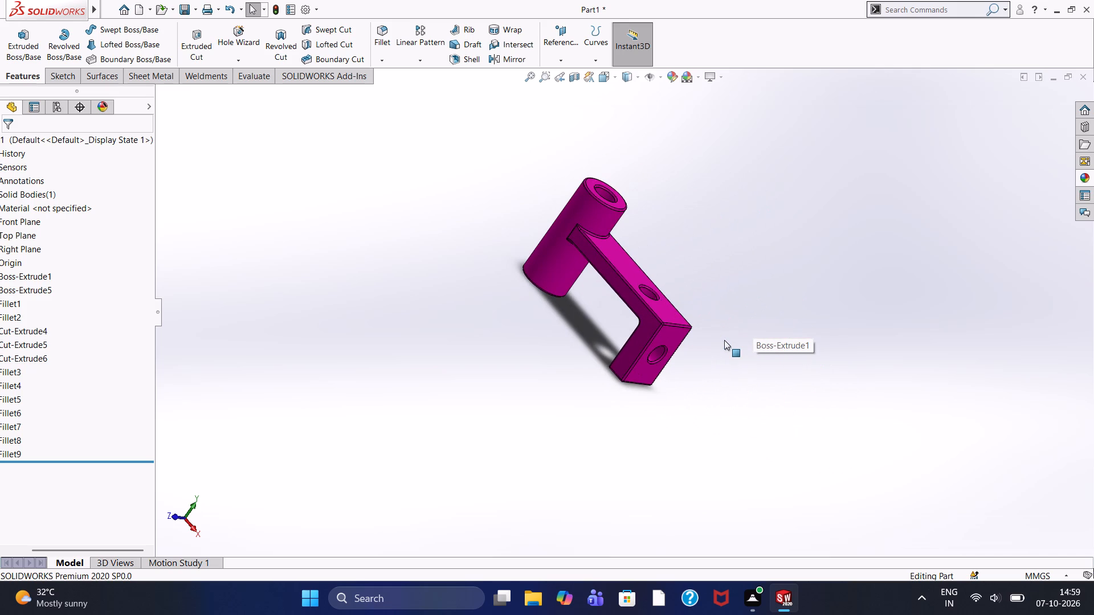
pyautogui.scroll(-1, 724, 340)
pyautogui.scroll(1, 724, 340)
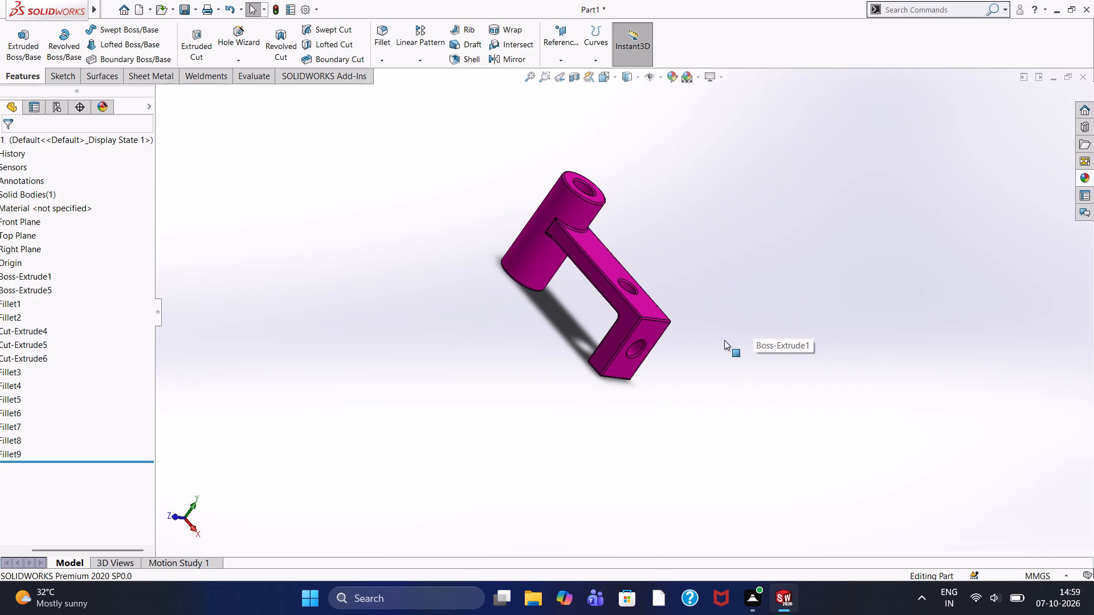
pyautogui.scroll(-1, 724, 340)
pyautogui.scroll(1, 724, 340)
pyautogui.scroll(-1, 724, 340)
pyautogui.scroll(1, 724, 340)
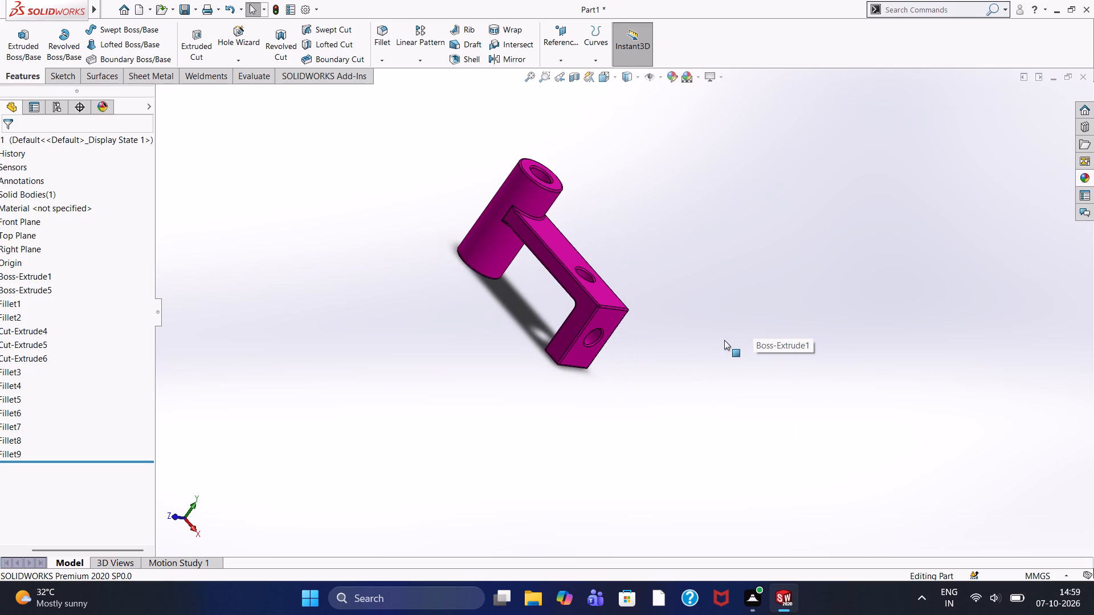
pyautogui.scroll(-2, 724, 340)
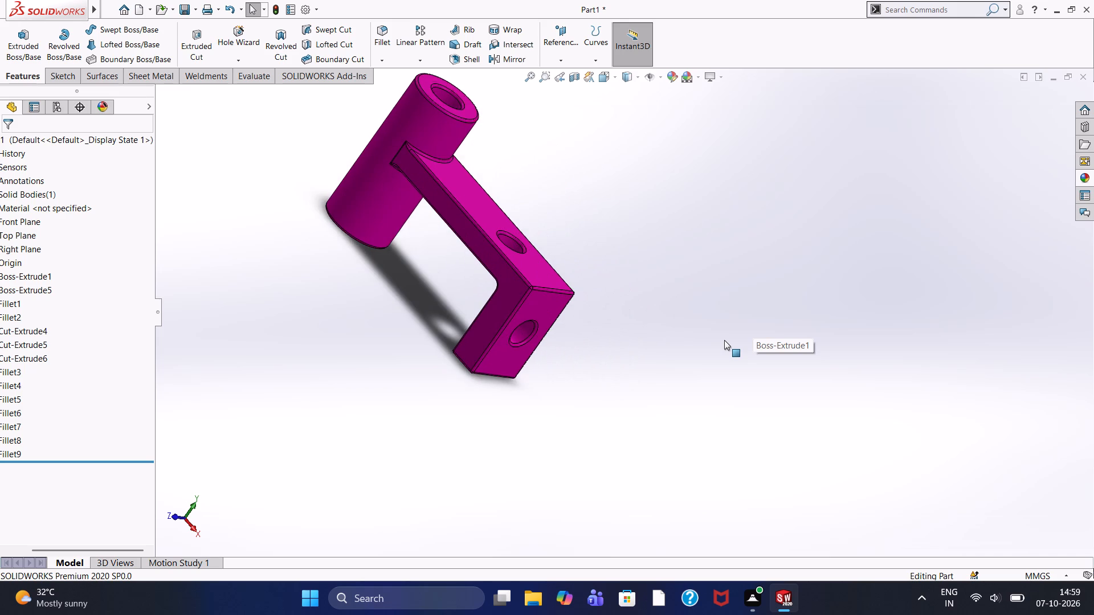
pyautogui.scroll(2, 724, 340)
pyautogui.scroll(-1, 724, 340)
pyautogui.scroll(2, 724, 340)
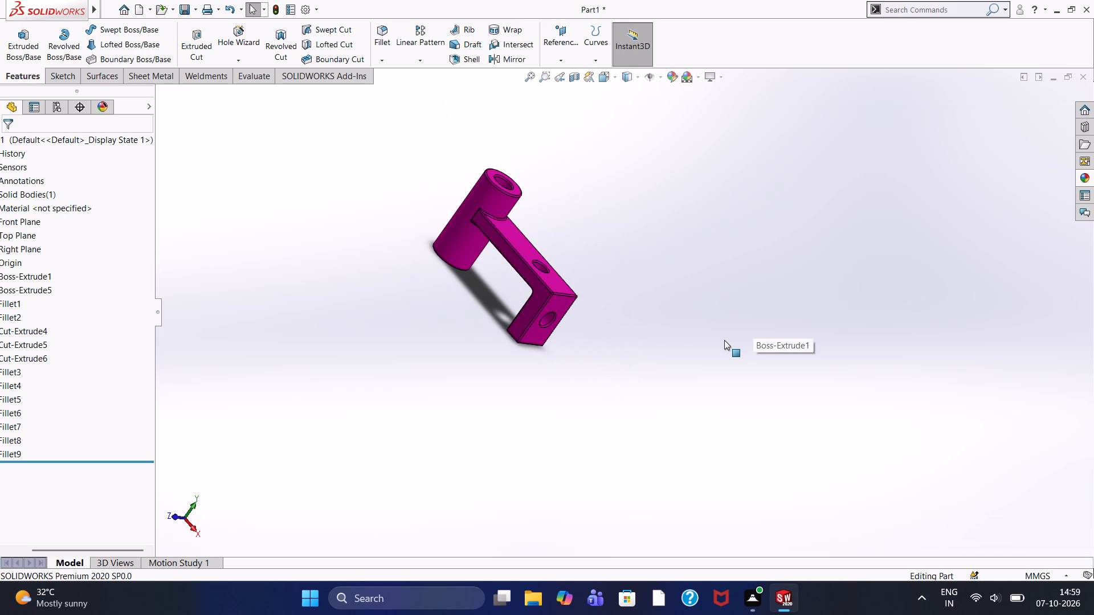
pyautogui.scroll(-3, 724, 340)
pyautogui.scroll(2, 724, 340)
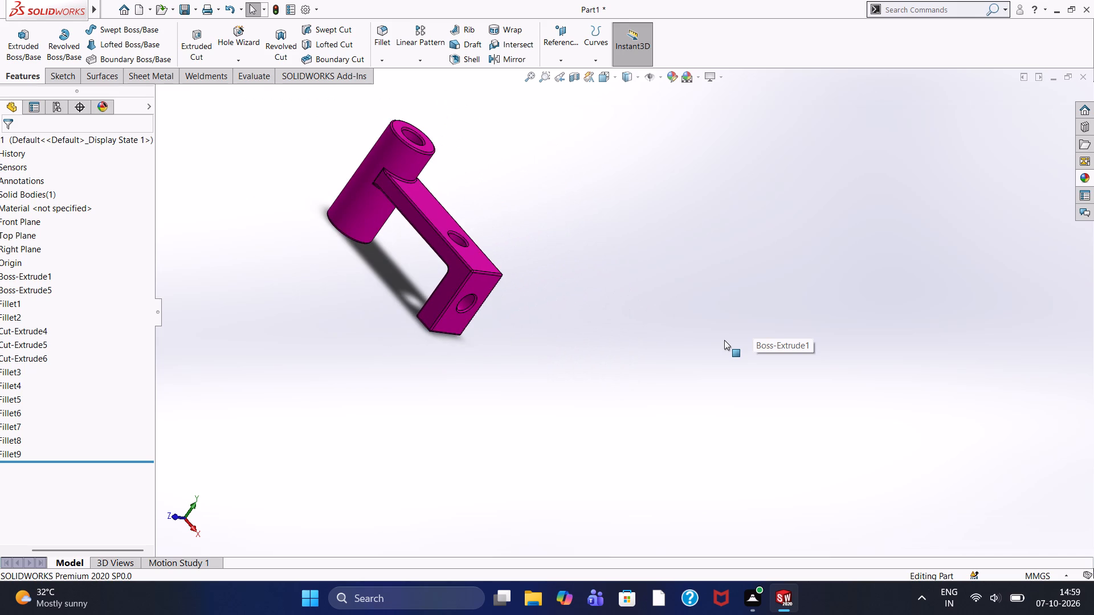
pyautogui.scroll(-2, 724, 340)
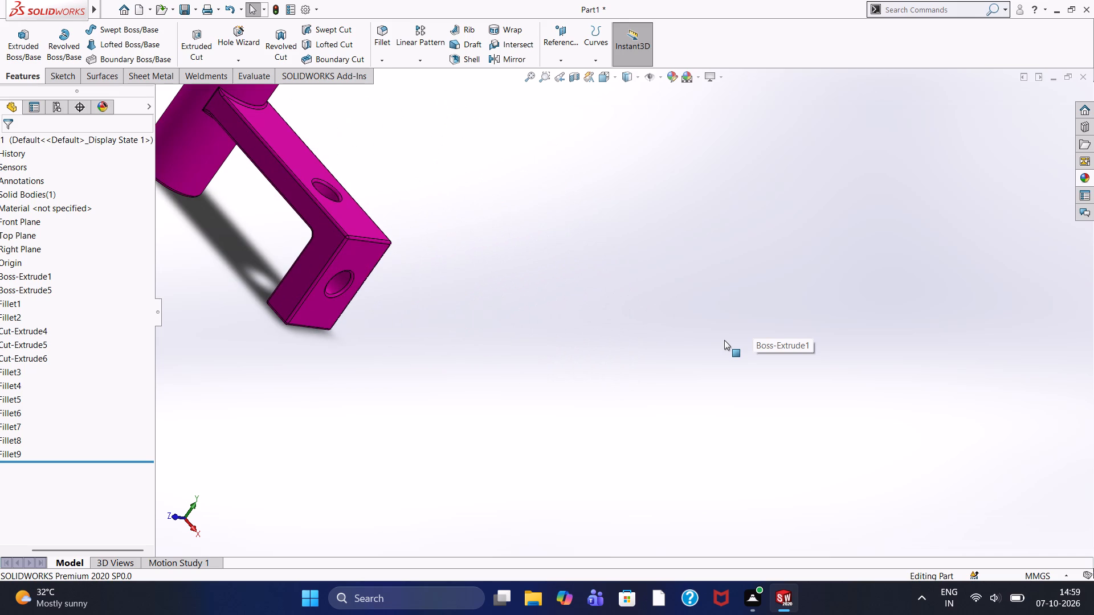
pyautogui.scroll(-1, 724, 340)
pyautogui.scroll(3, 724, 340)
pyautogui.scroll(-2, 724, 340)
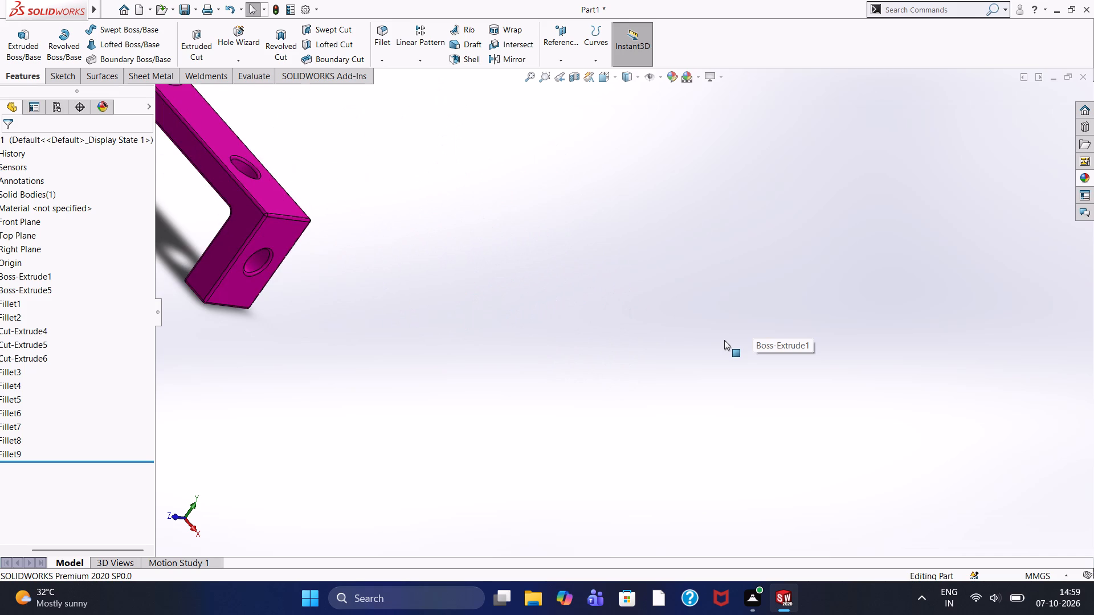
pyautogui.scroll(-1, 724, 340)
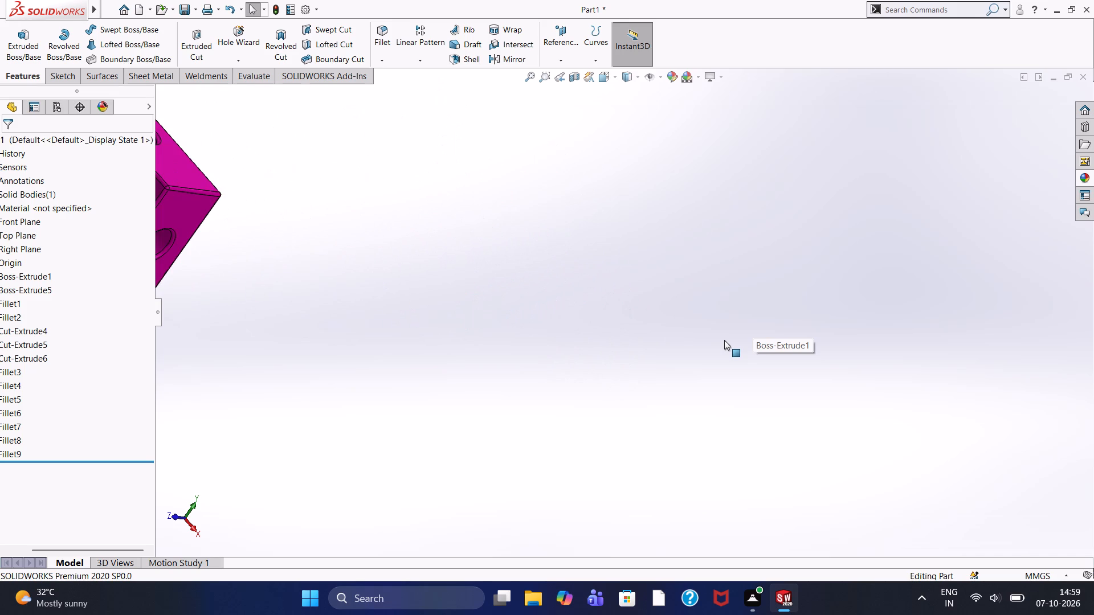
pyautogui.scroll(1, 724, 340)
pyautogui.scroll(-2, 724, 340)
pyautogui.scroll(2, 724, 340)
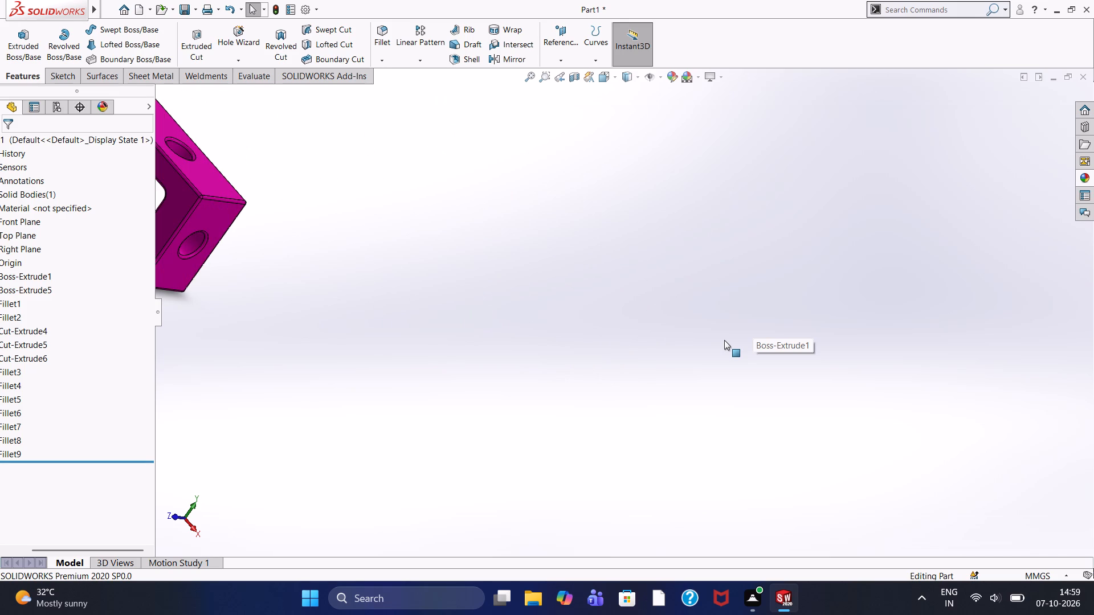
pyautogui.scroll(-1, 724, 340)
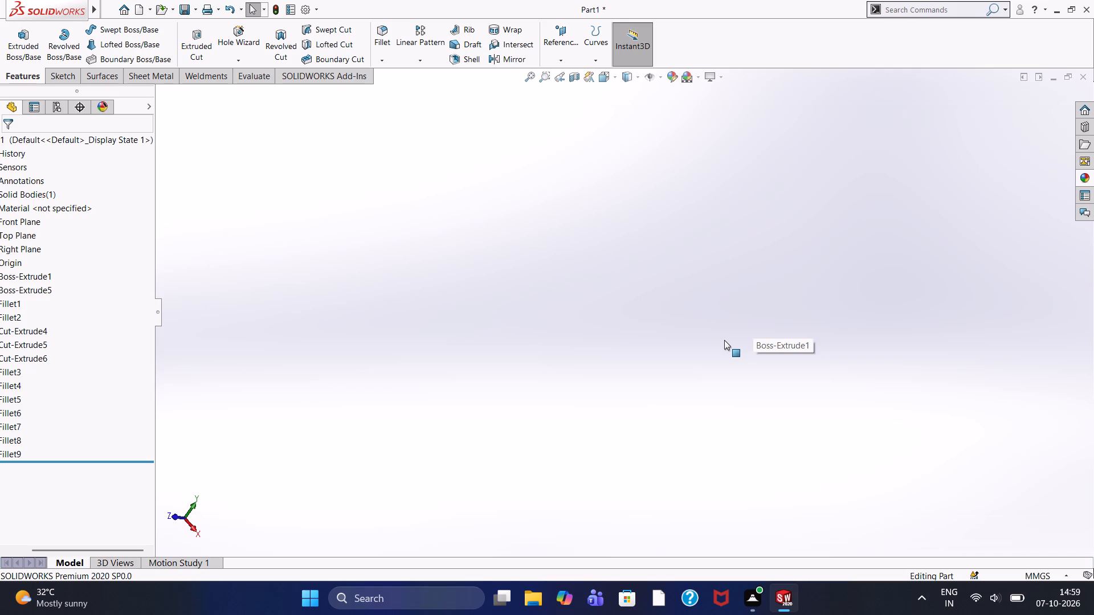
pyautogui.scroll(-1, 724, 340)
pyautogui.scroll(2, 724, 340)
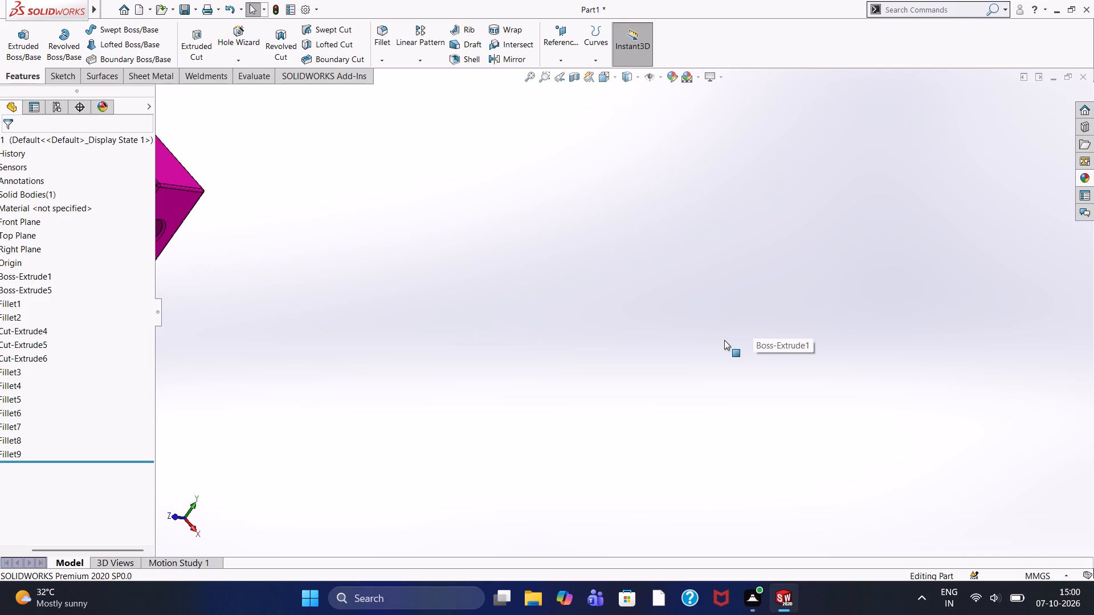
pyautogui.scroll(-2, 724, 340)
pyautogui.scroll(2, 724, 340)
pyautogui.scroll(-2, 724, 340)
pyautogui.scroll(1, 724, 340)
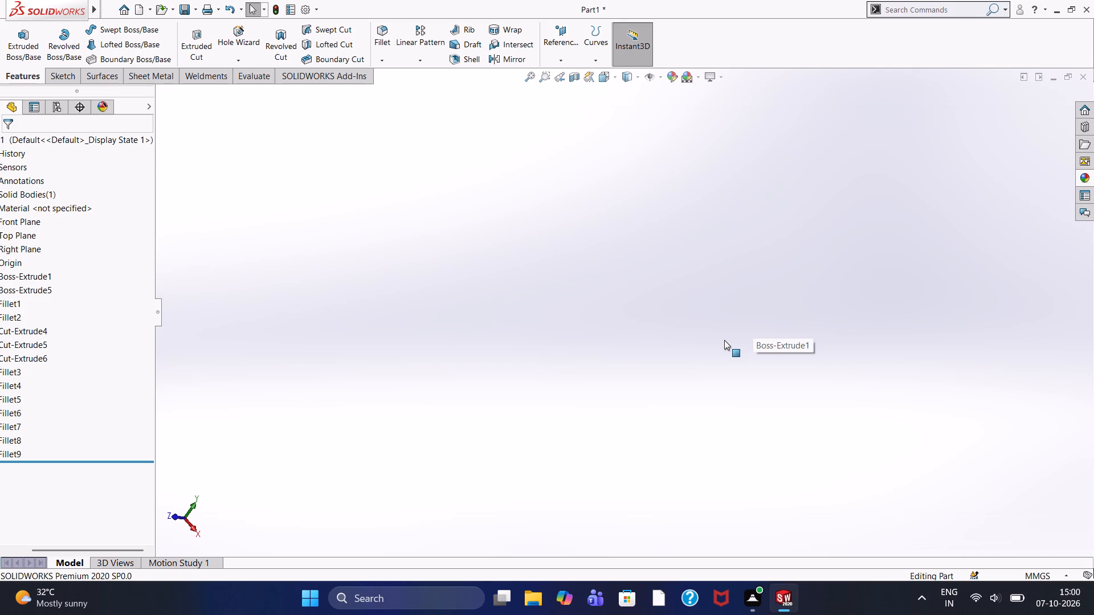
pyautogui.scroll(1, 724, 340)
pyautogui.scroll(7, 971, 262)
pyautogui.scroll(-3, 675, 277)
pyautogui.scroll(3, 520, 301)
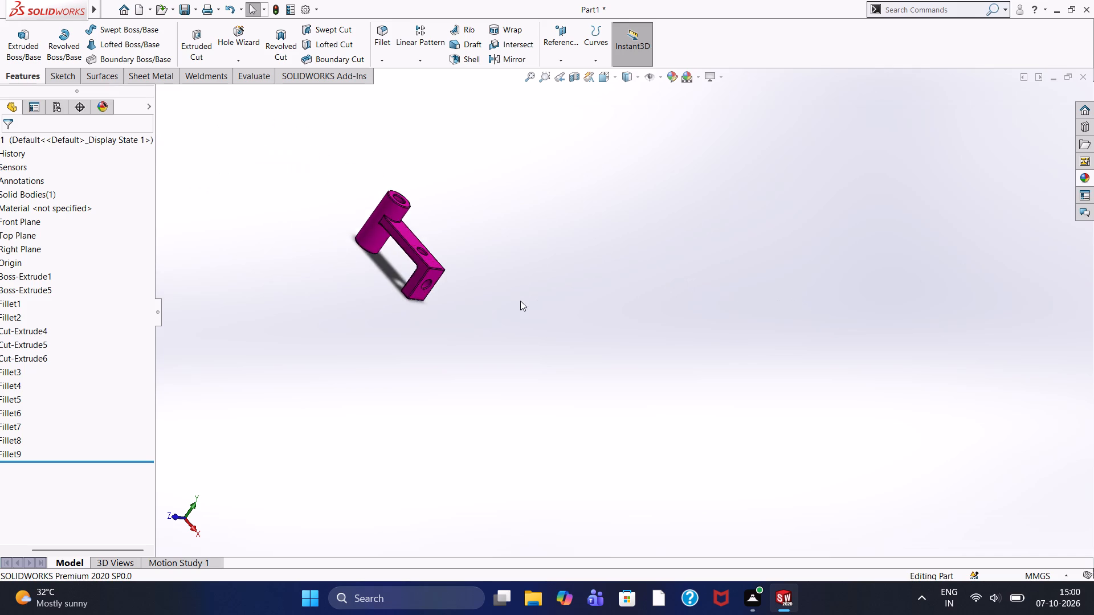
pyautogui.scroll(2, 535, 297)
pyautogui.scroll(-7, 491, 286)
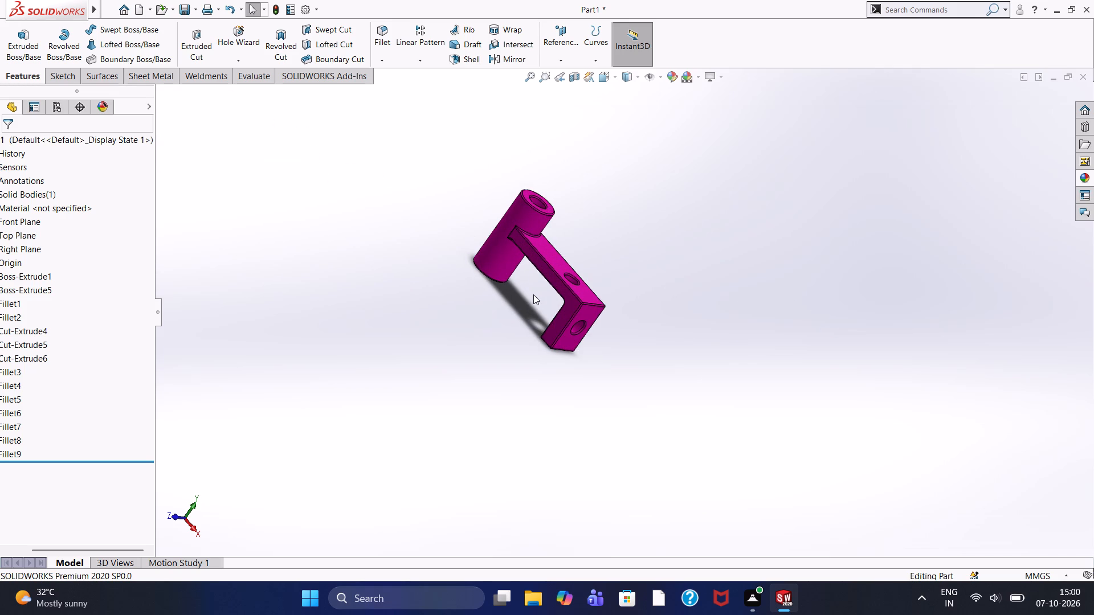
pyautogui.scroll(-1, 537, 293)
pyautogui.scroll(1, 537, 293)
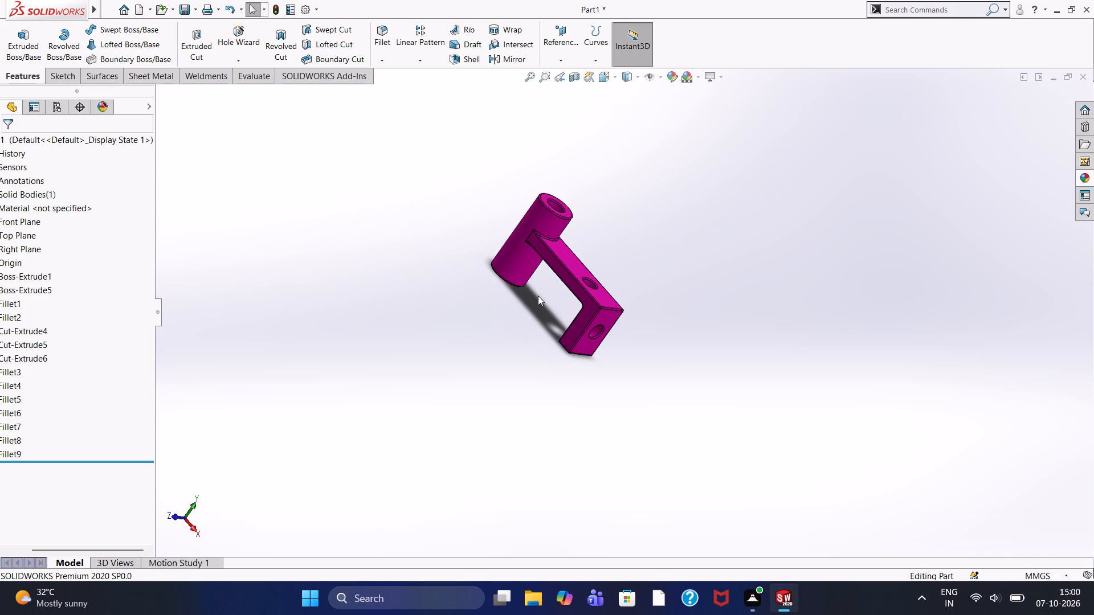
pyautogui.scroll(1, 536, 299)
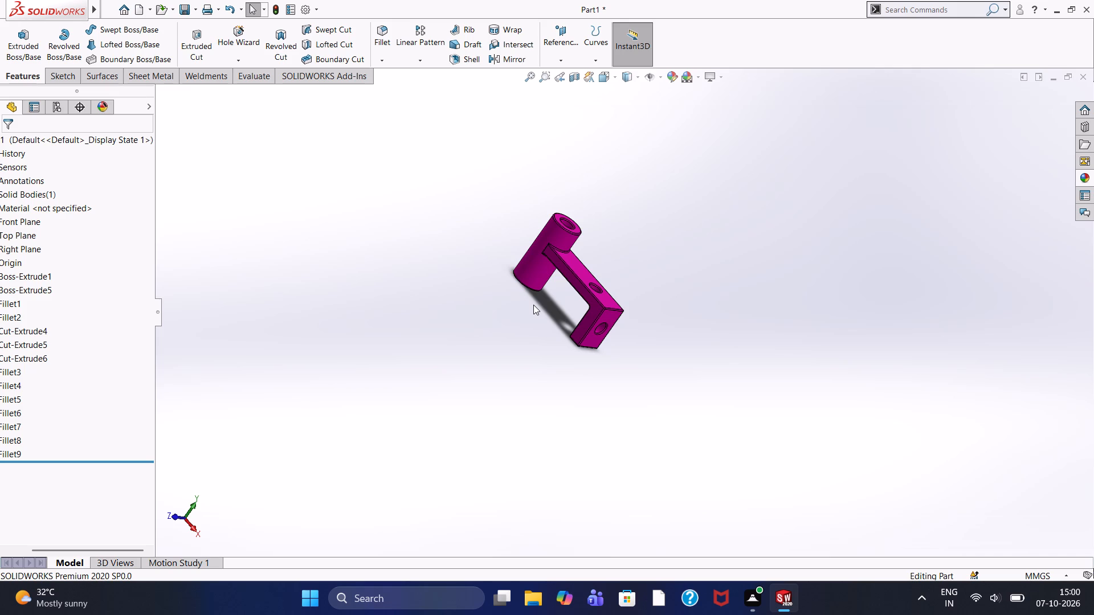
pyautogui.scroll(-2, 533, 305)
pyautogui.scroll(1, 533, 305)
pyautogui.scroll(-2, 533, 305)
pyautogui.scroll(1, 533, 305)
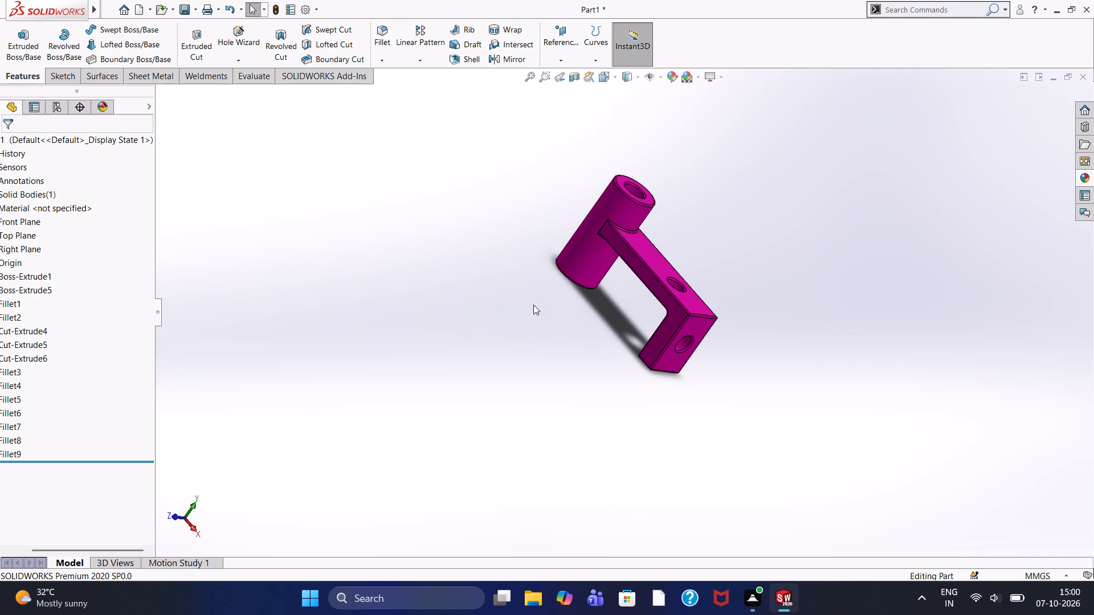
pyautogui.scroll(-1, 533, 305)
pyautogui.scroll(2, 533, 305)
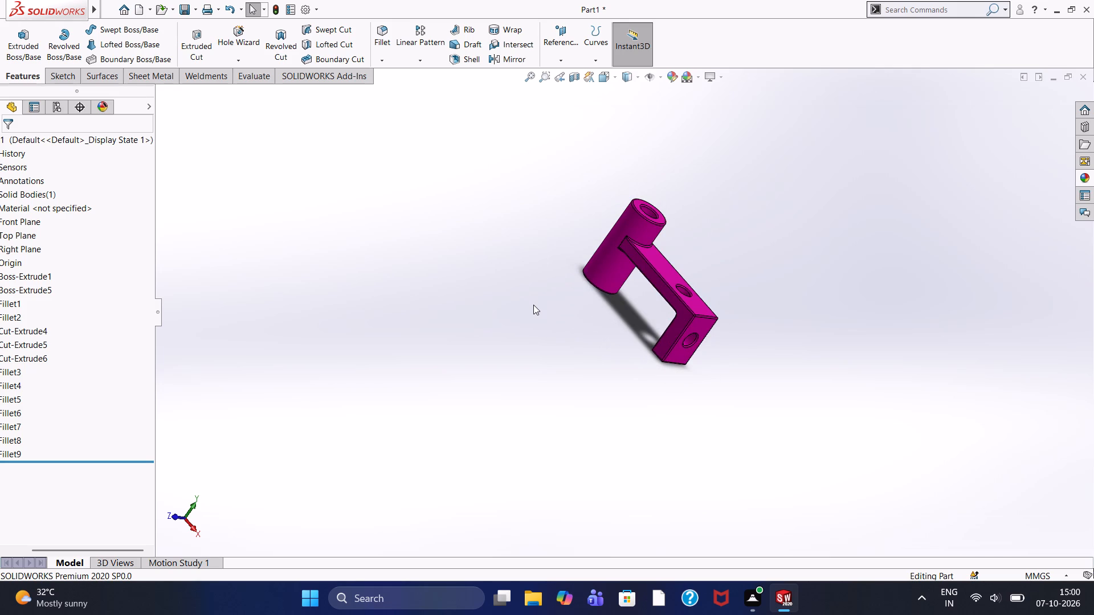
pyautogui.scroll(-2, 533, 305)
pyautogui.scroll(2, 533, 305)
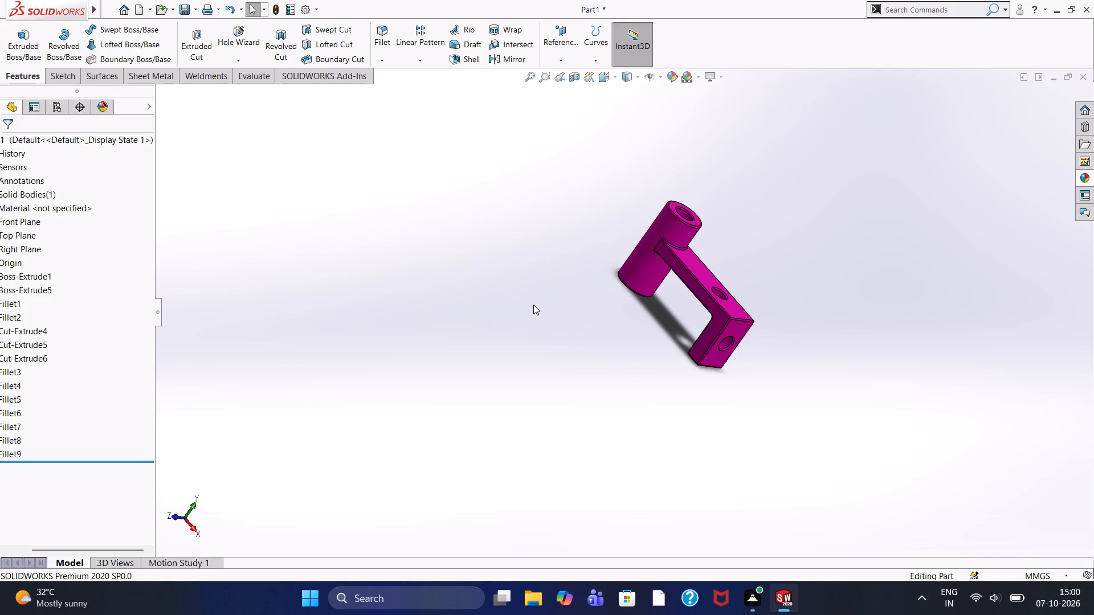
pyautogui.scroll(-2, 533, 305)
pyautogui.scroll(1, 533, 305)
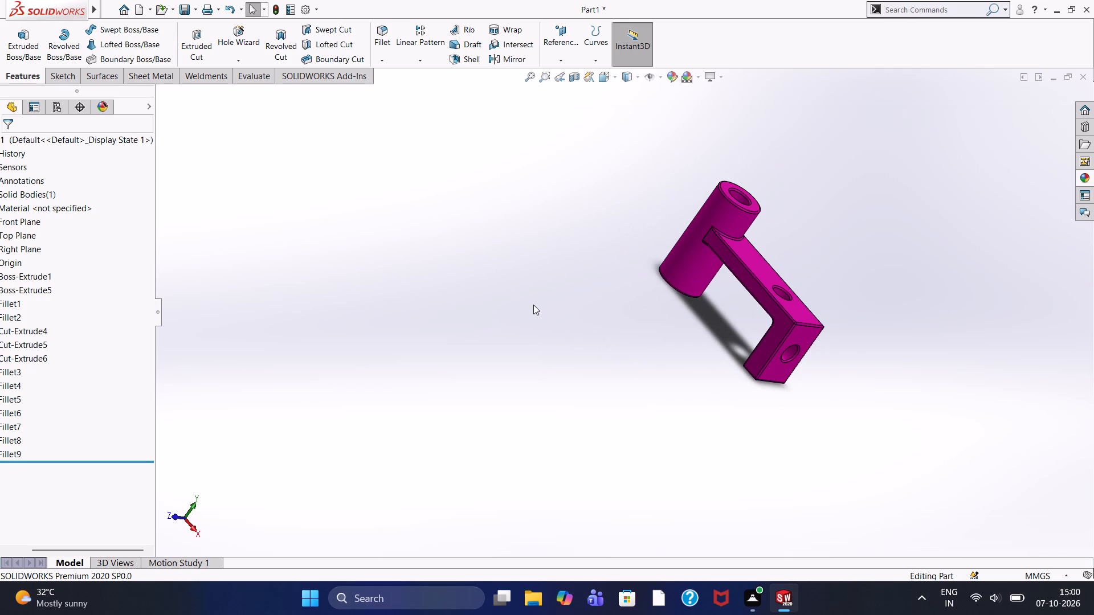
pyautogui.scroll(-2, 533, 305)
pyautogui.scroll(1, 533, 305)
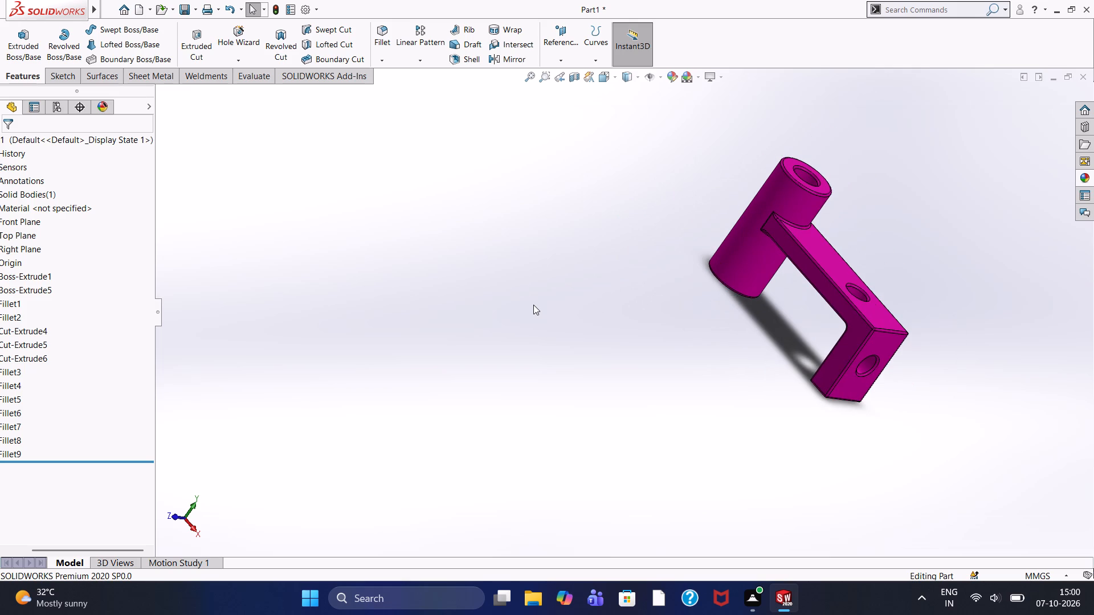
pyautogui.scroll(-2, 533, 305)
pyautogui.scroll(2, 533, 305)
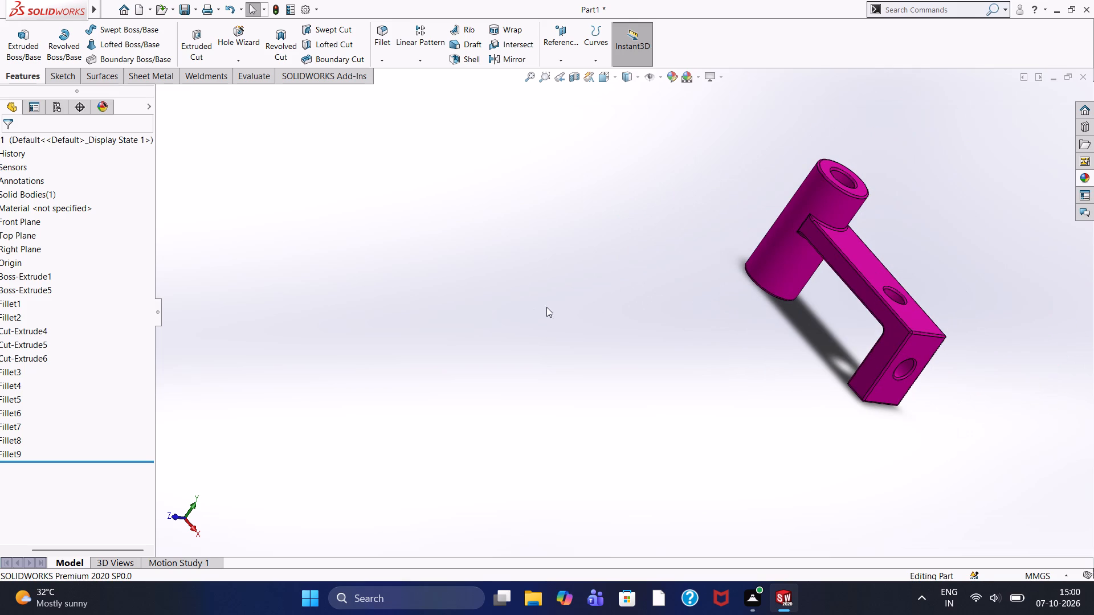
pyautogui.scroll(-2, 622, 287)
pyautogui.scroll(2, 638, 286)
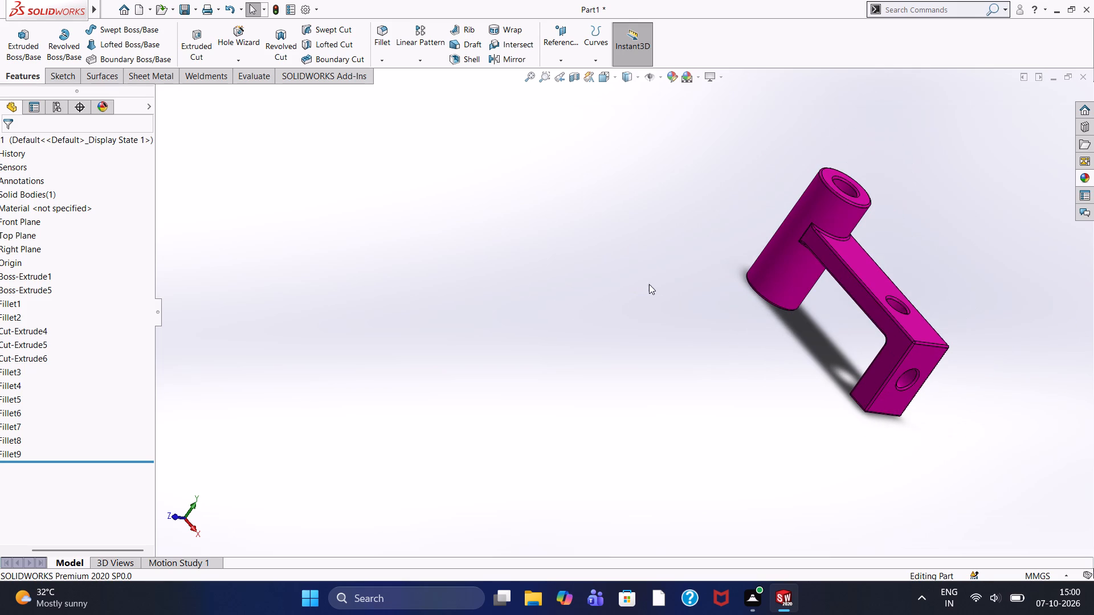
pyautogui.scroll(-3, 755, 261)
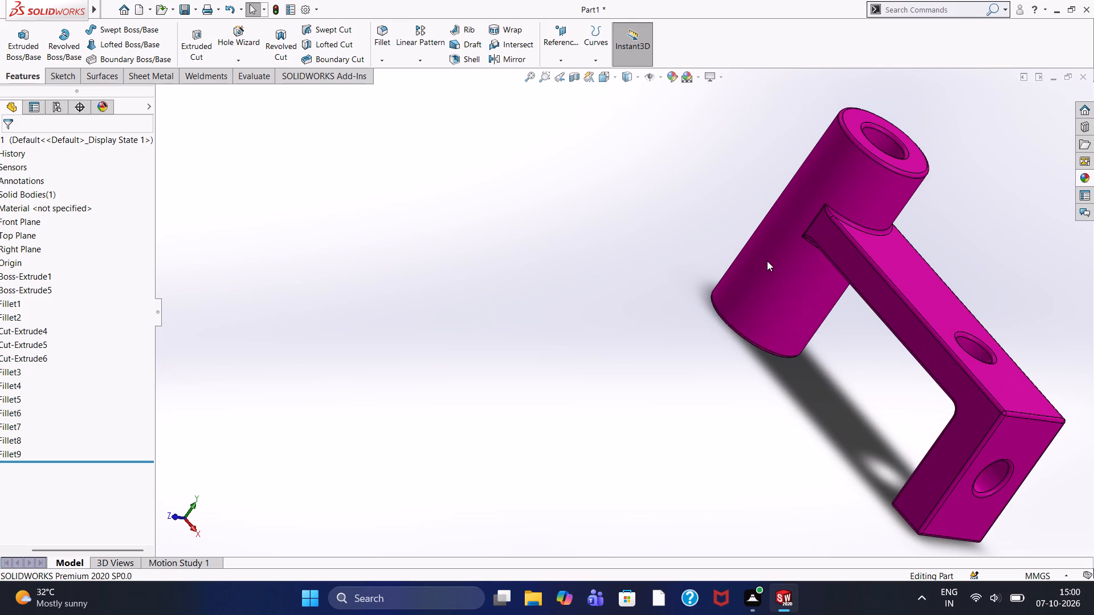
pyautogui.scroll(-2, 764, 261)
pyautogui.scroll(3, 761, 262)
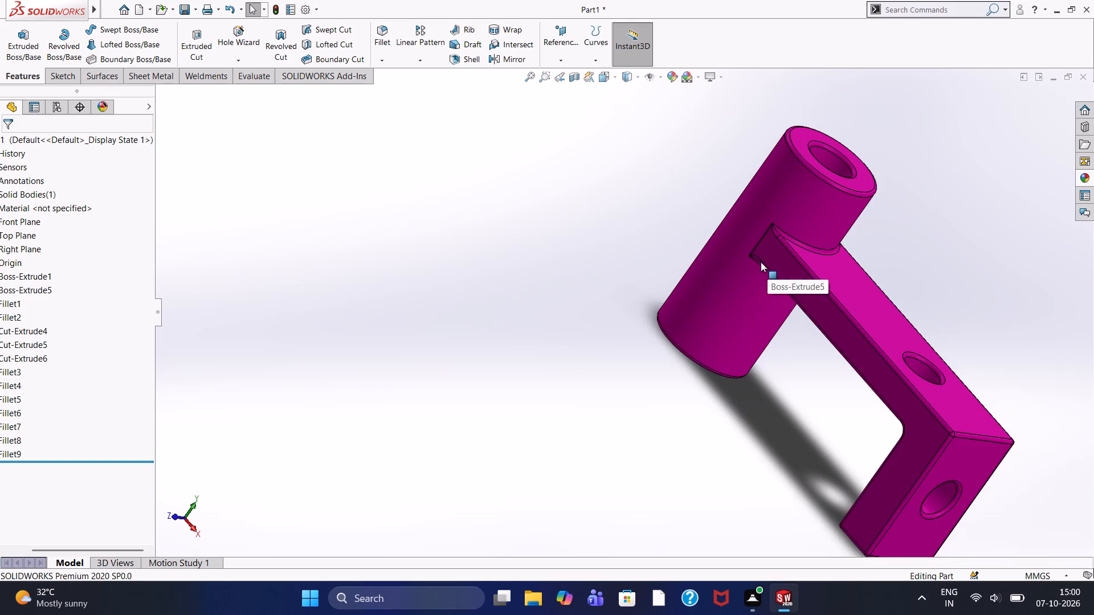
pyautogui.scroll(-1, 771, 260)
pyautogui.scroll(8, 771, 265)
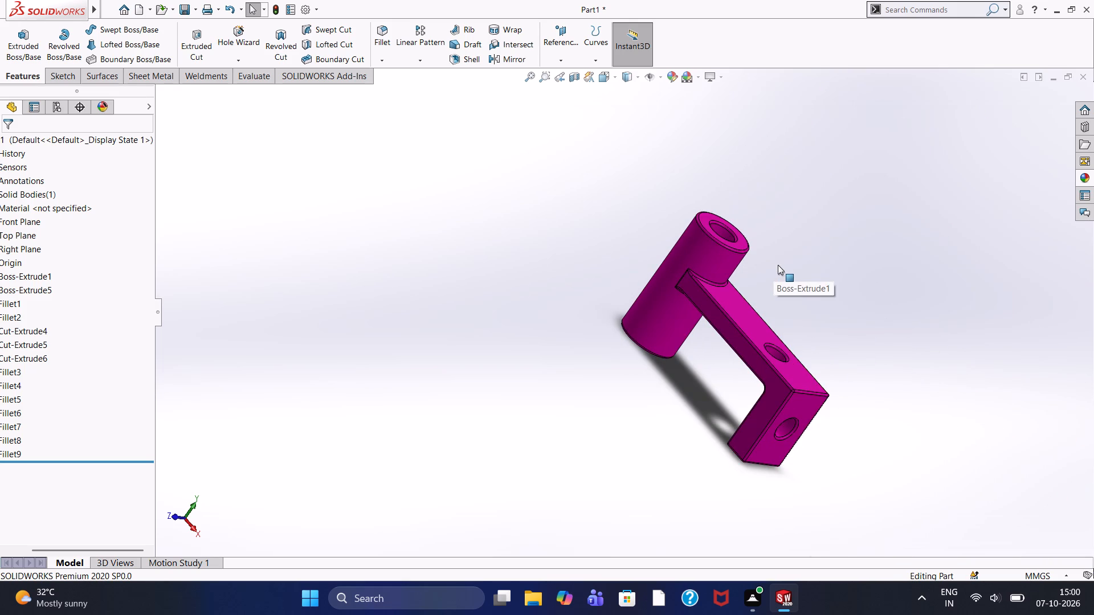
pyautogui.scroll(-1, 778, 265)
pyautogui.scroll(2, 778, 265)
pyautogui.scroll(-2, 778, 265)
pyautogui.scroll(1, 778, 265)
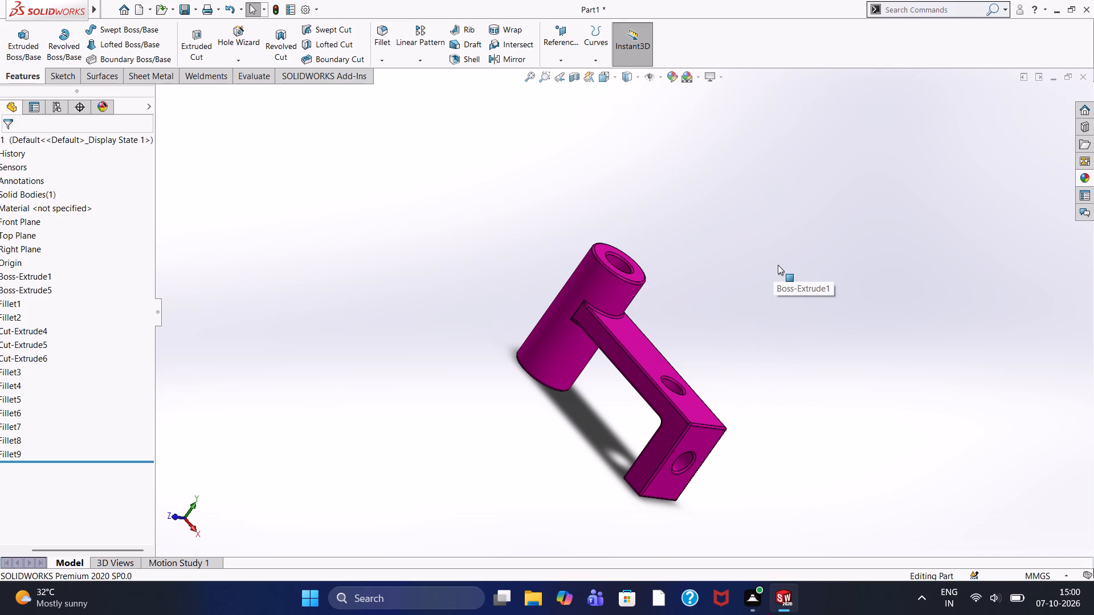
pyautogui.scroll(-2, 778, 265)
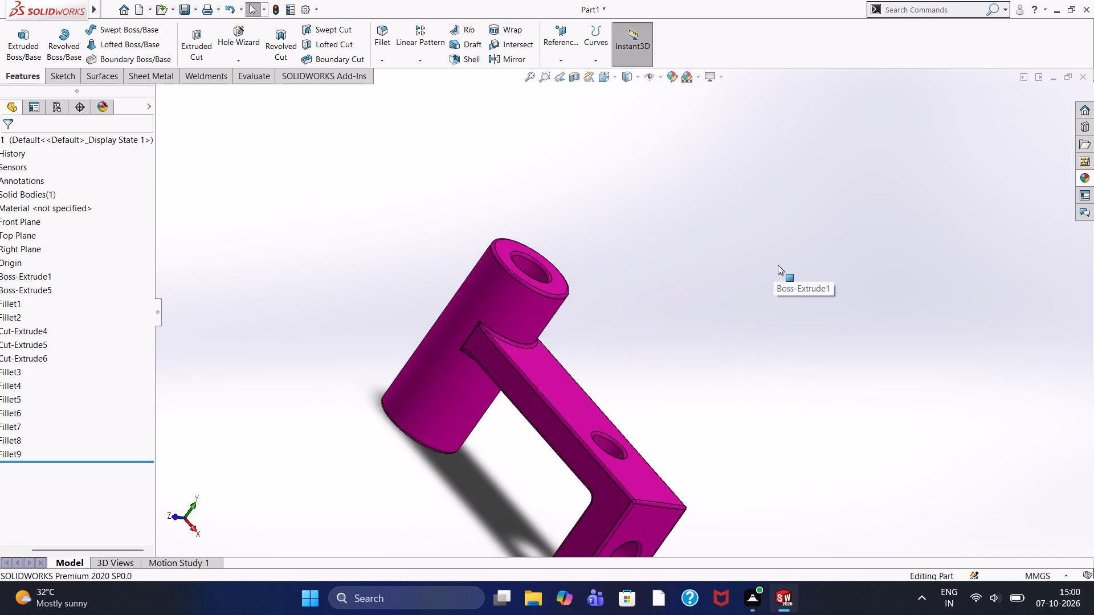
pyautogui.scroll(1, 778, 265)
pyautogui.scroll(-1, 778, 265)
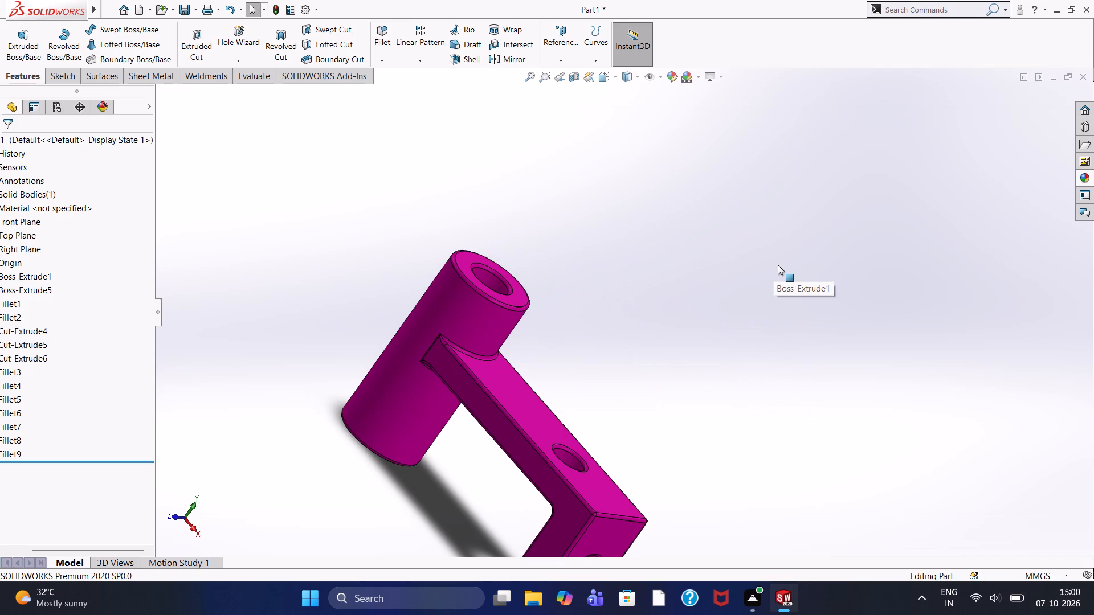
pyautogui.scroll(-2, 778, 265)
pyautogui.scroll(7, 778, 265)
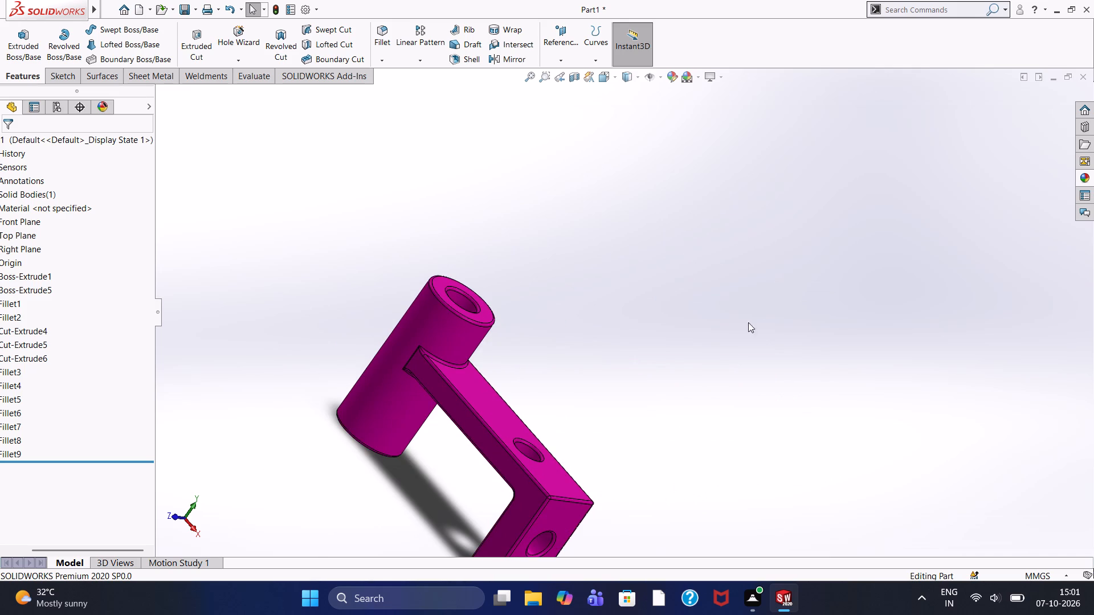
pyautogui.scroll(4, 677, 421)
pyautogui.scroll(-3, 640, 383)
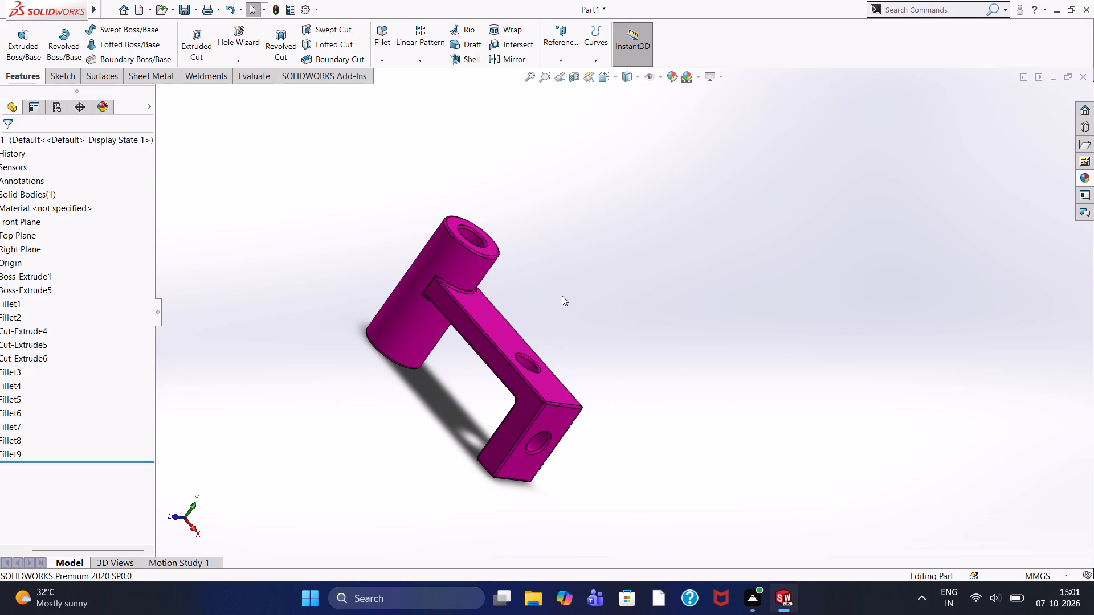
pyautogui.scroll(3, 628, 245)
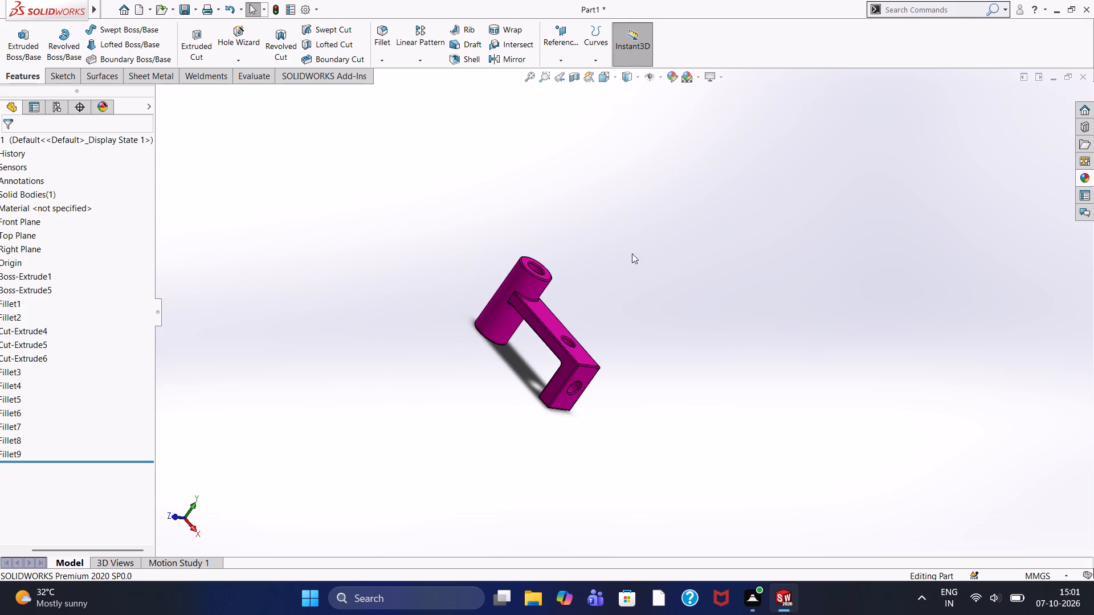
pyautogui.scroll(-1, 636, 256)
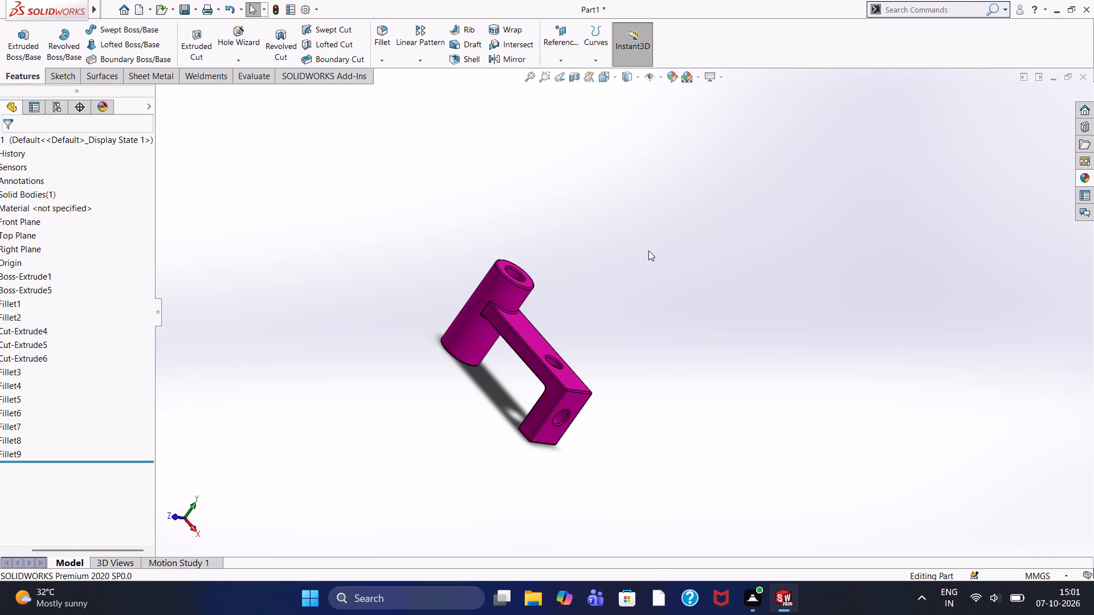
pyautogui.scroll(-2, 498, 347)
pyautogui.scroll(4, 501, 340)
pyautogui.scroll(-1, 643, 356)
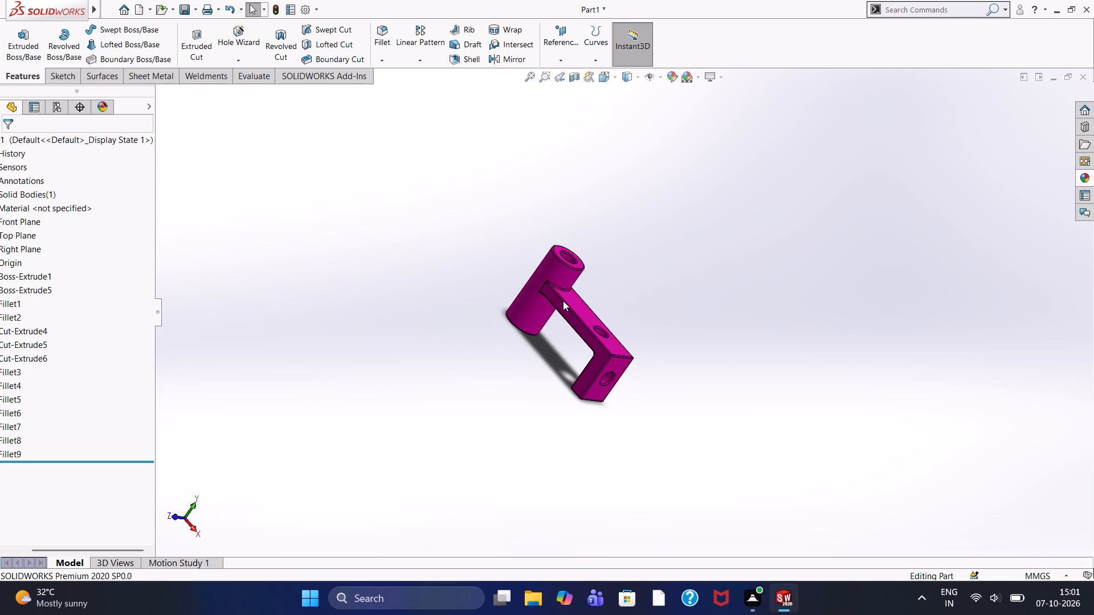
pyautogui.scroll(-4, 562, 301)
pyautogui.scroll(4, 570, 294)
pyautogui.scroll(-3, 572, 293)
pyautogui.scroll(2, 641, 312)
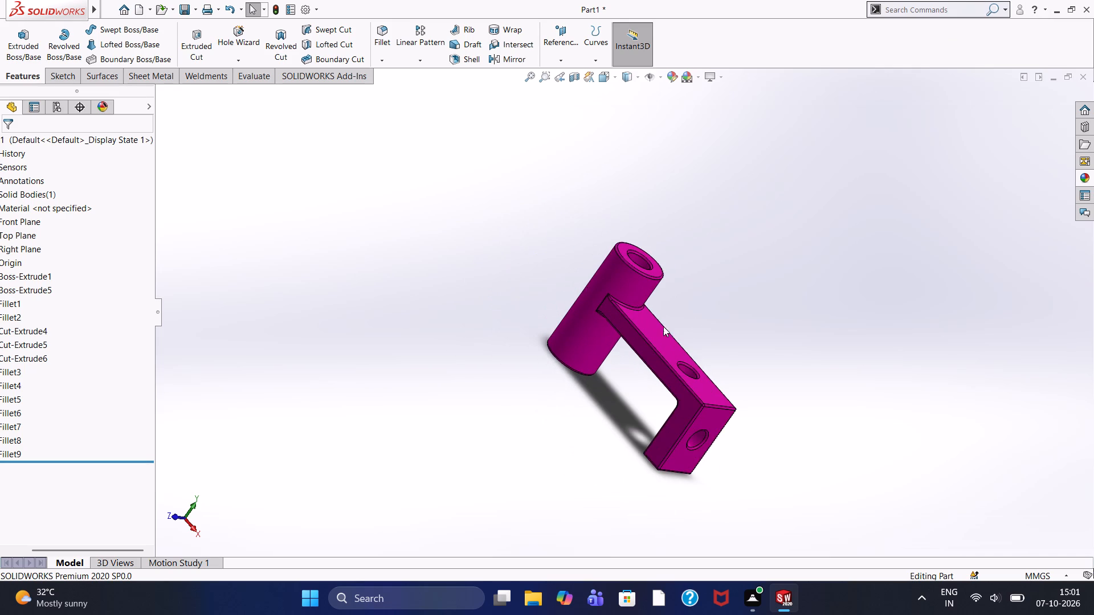
# Examine the bracket from its opposite side, side-on and from an oblique angle showing the boss bore, arm hole and leg hole.
pyautogui.moveTo(733, 309); pyautogui.dragTo(598, 188, button='middle')
pyautogui.scroll(2, 707, 346)
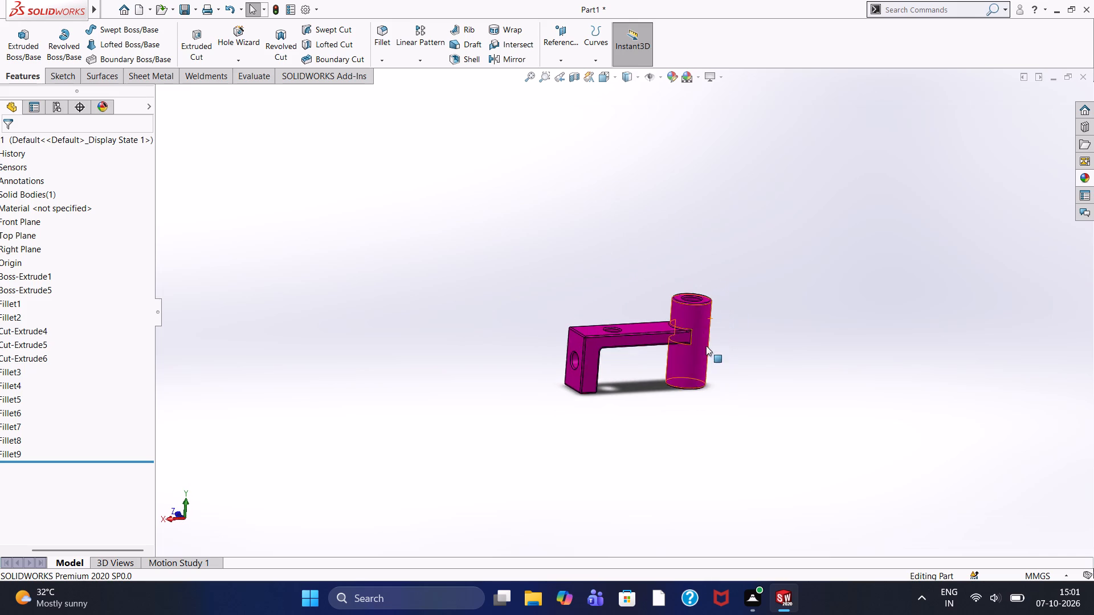
pyautogui.moveTo(653, 371); pyautogui.dragTo(626, 344, button='middle')
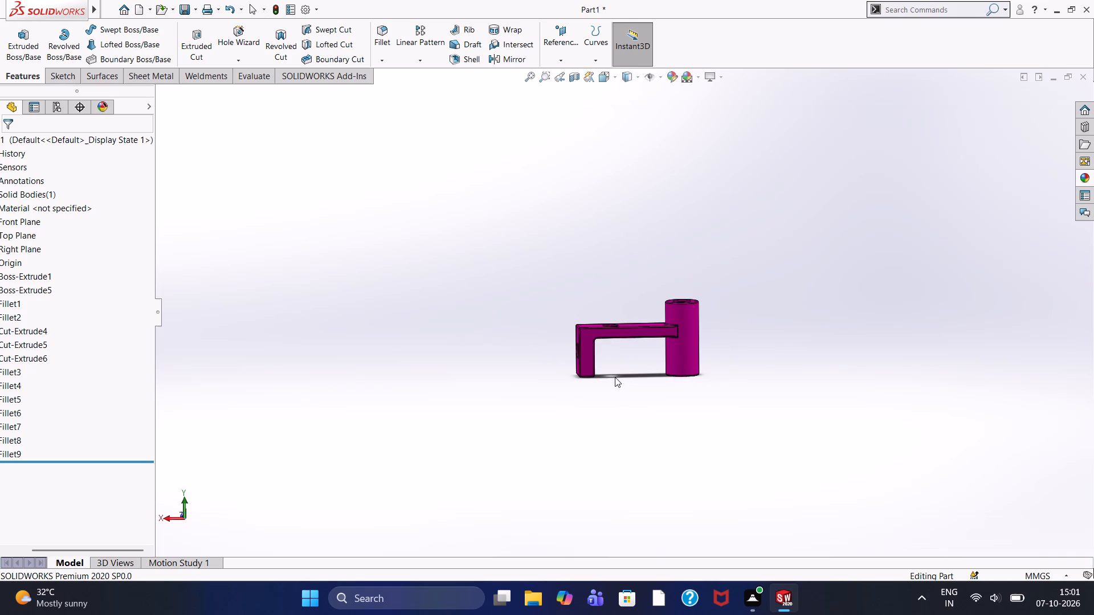
pyautogui.moveTo(615, 377); pyautogui.dragTo(790, 490, button='middle')
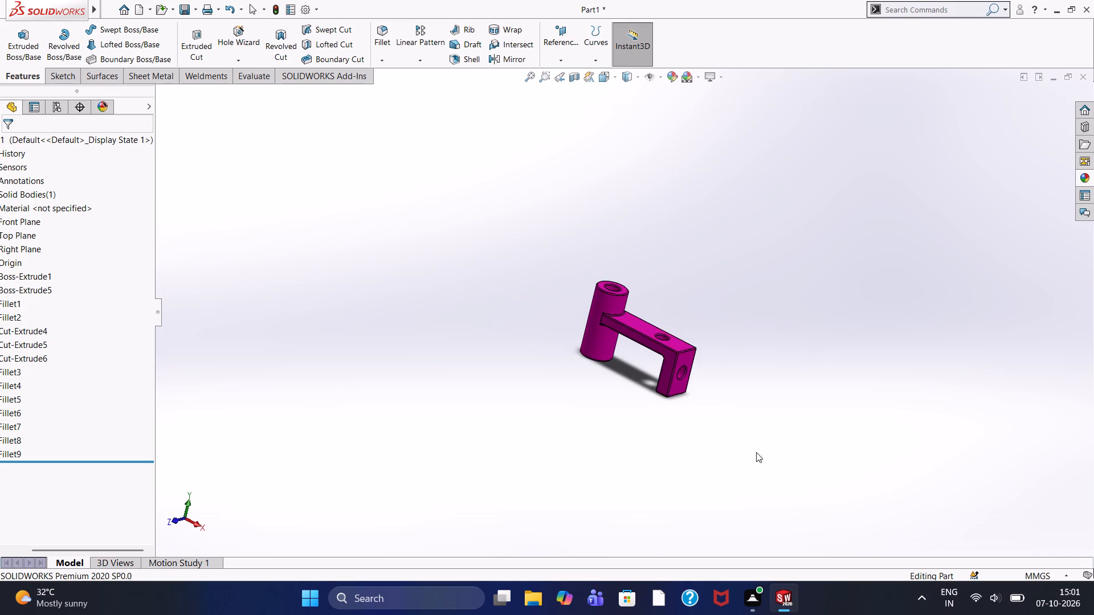
pyautogui.scroll(-2, 636, 315)
pyautogui.moveTo(700, 306); pyautogui.dragTo(729, 339, button='middle')
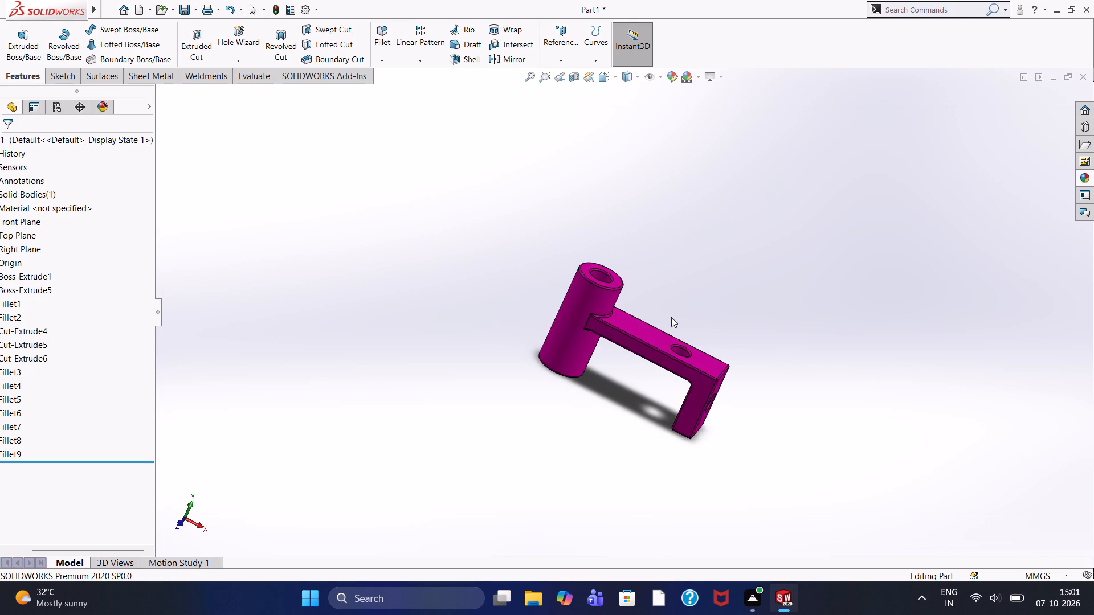
pyautogui.scroll(-4, 606, 346)
pyautogui.scroll(2, 637, 348)
pyautogui.moveTo(667, 367); pyautogui.dragTo(659, 360, button='middle')
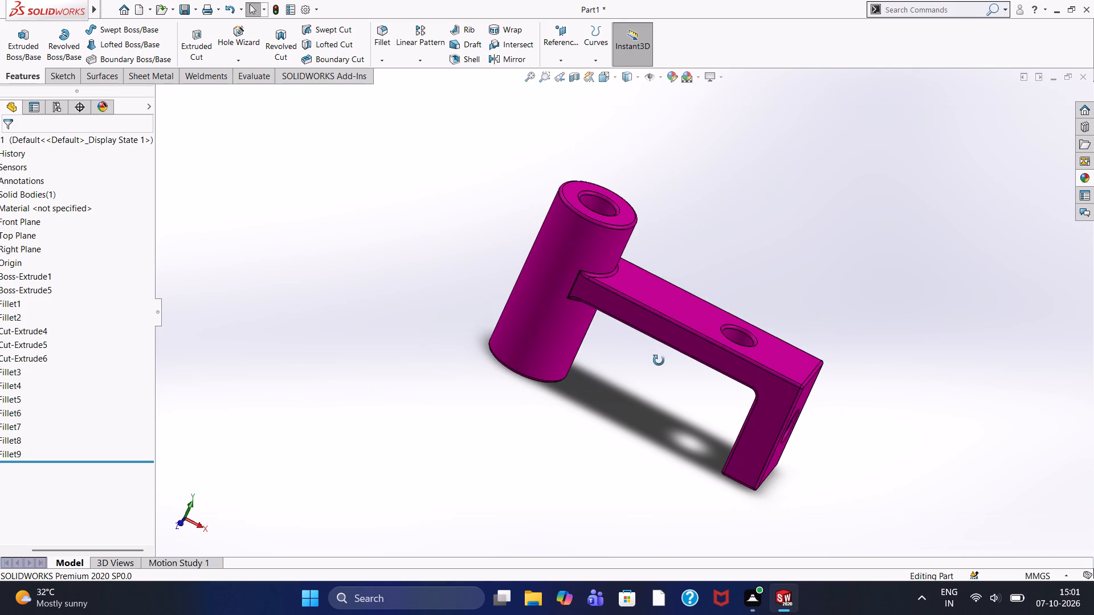
pyautogui.moveTo(659, 360); pyautogui.dragTo(644, 307, button='middle')
pyautogui.moveTo(647, 330); pyautogui.dragTo(647, 343, button='middle')
pyautogui.middleClick(647, 343)
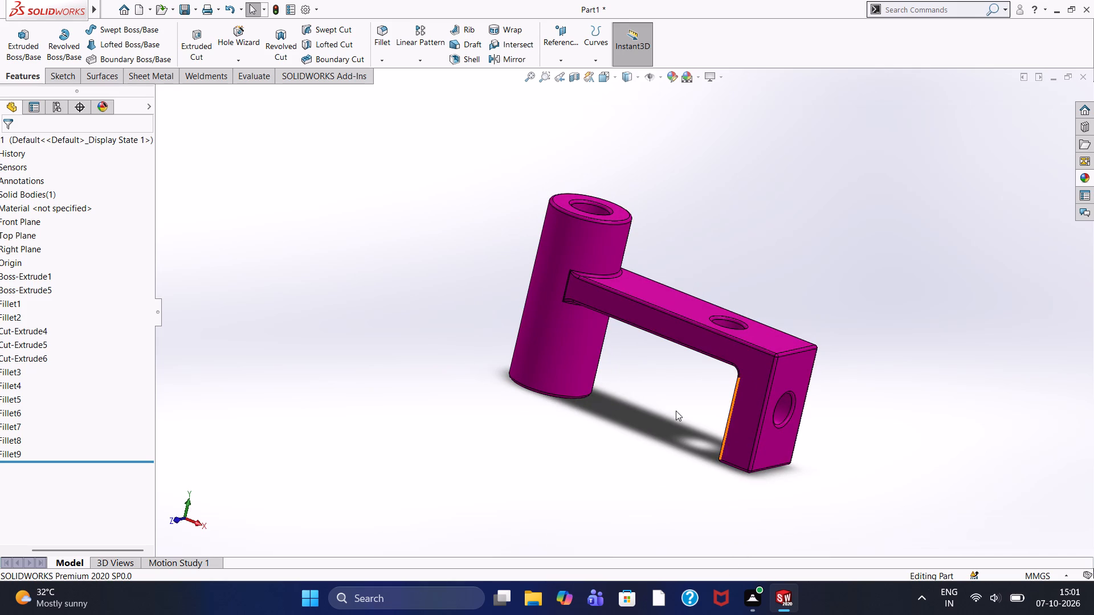
pyautogui.moveTo(676, 410); pyautogui.dragTo(680, 419, button='middle')
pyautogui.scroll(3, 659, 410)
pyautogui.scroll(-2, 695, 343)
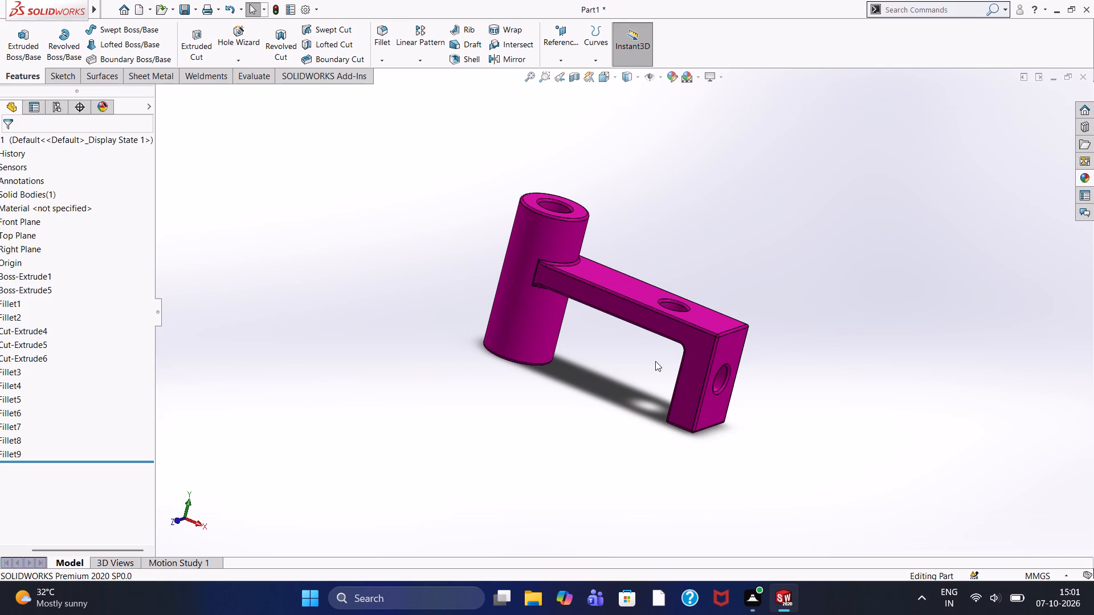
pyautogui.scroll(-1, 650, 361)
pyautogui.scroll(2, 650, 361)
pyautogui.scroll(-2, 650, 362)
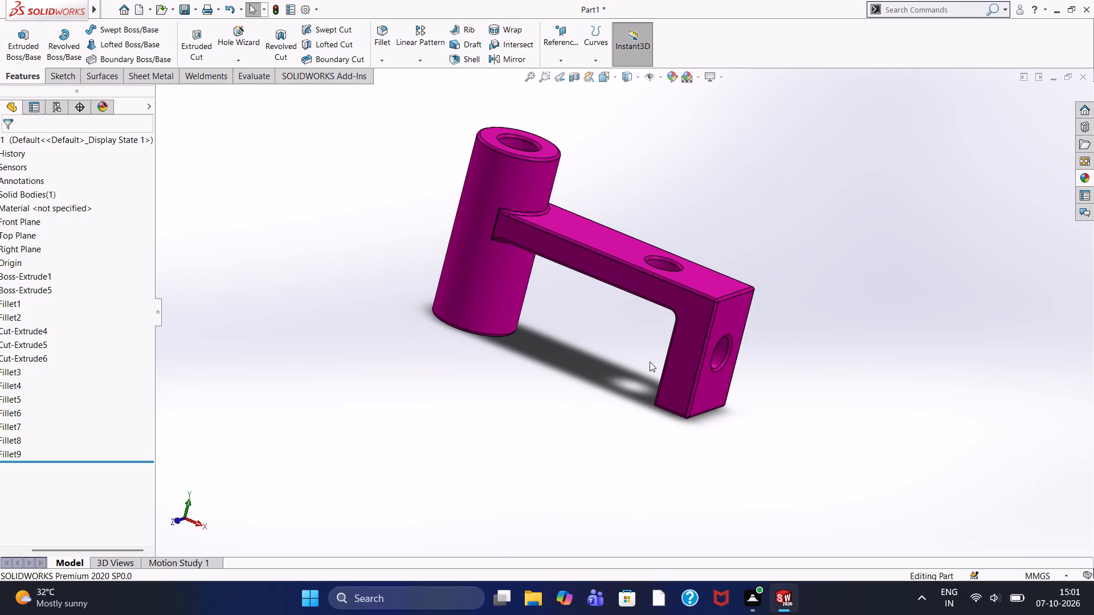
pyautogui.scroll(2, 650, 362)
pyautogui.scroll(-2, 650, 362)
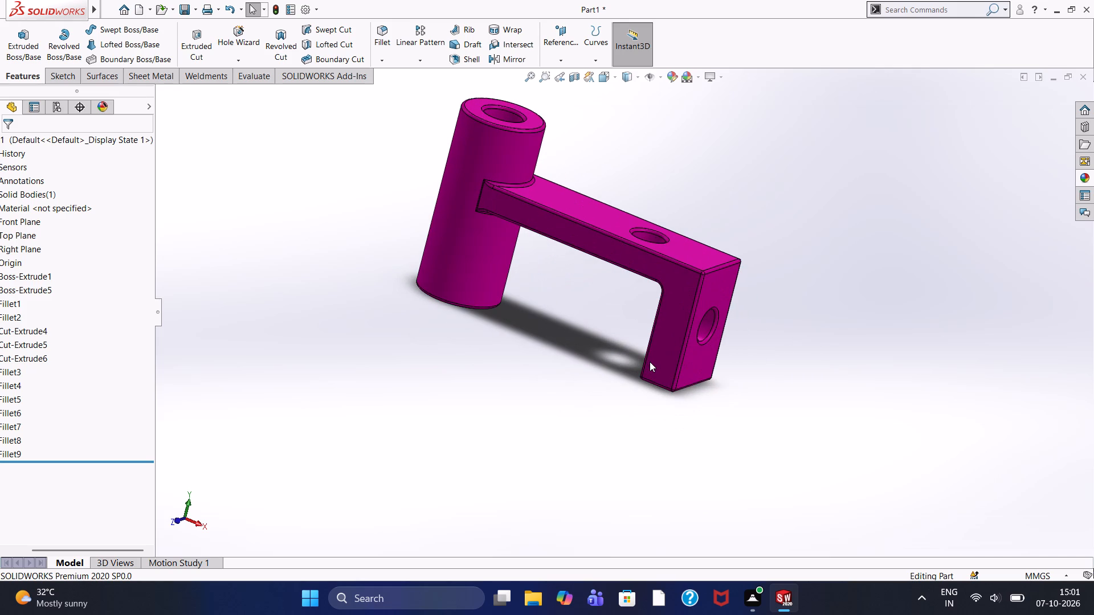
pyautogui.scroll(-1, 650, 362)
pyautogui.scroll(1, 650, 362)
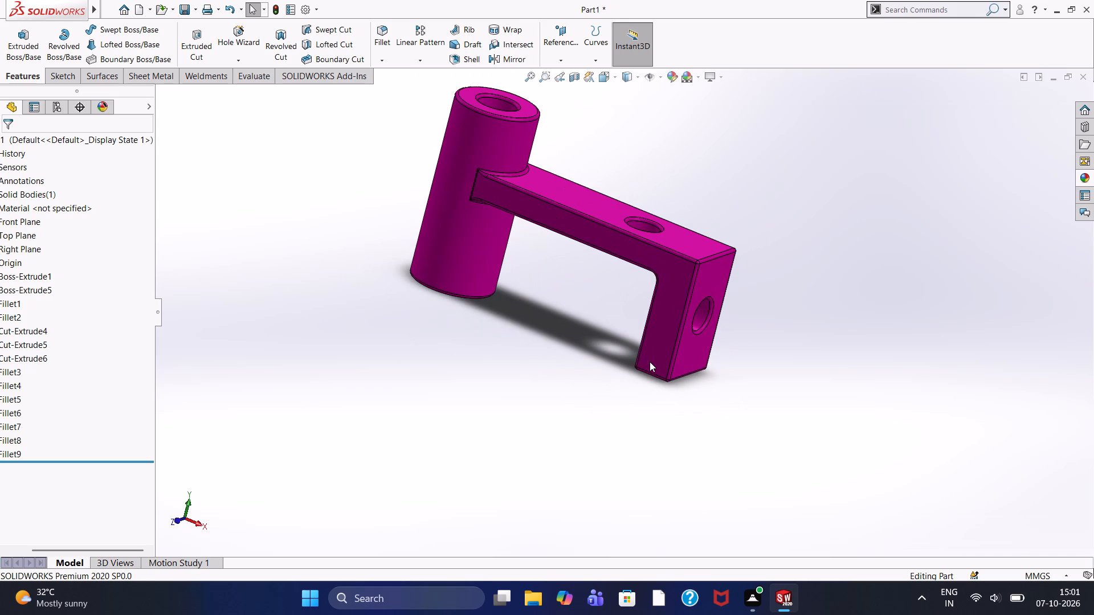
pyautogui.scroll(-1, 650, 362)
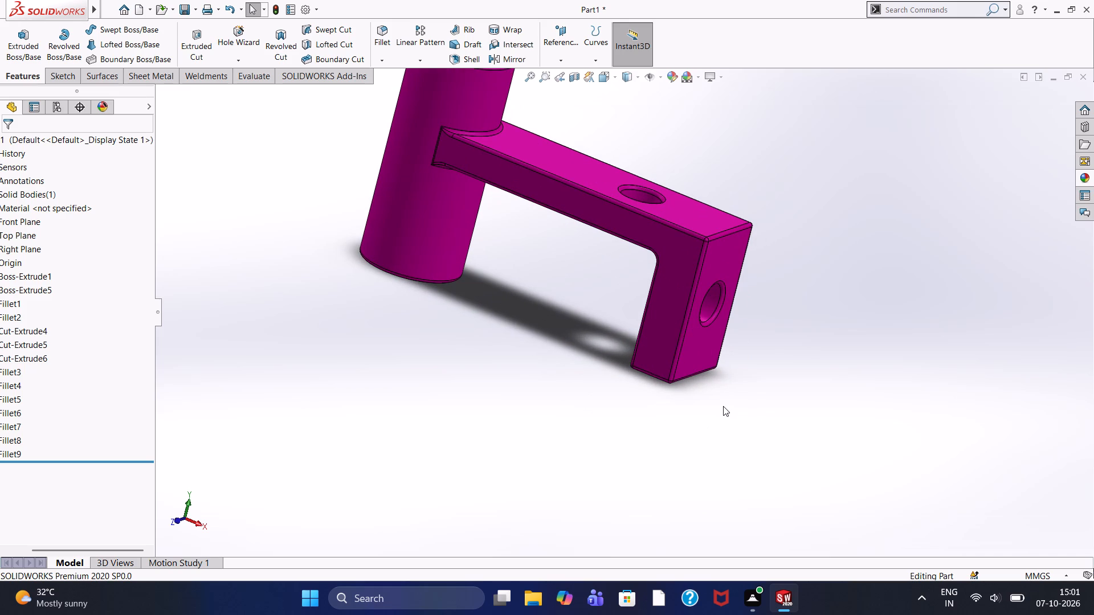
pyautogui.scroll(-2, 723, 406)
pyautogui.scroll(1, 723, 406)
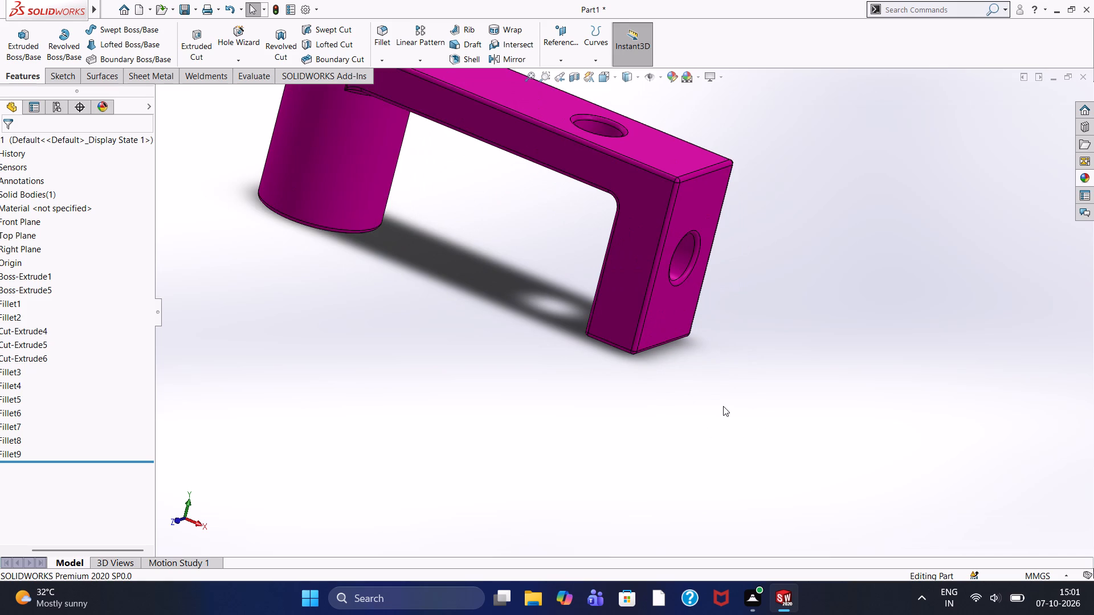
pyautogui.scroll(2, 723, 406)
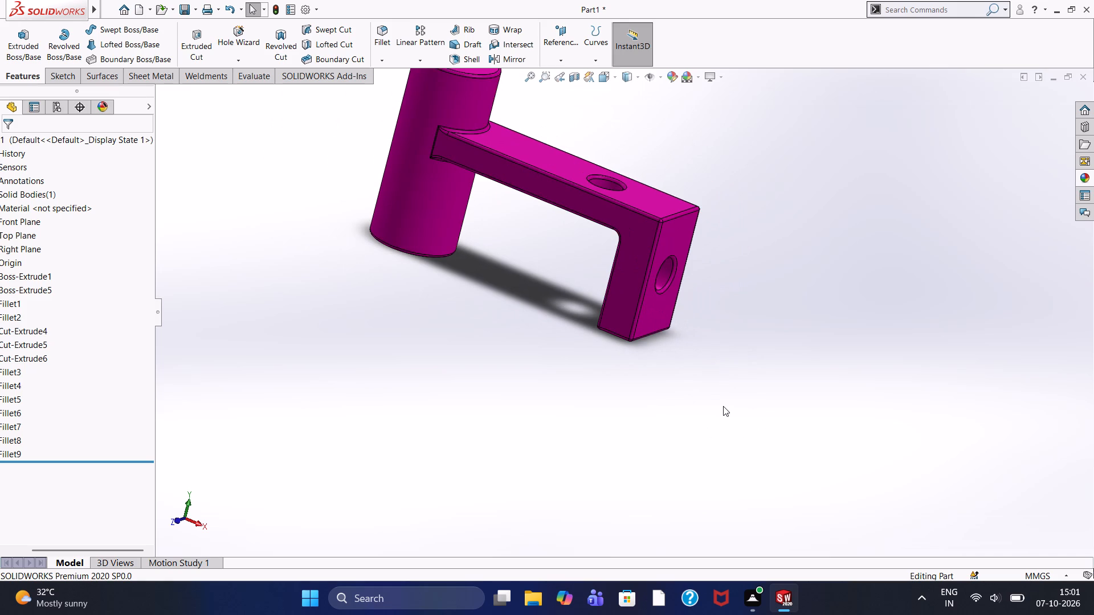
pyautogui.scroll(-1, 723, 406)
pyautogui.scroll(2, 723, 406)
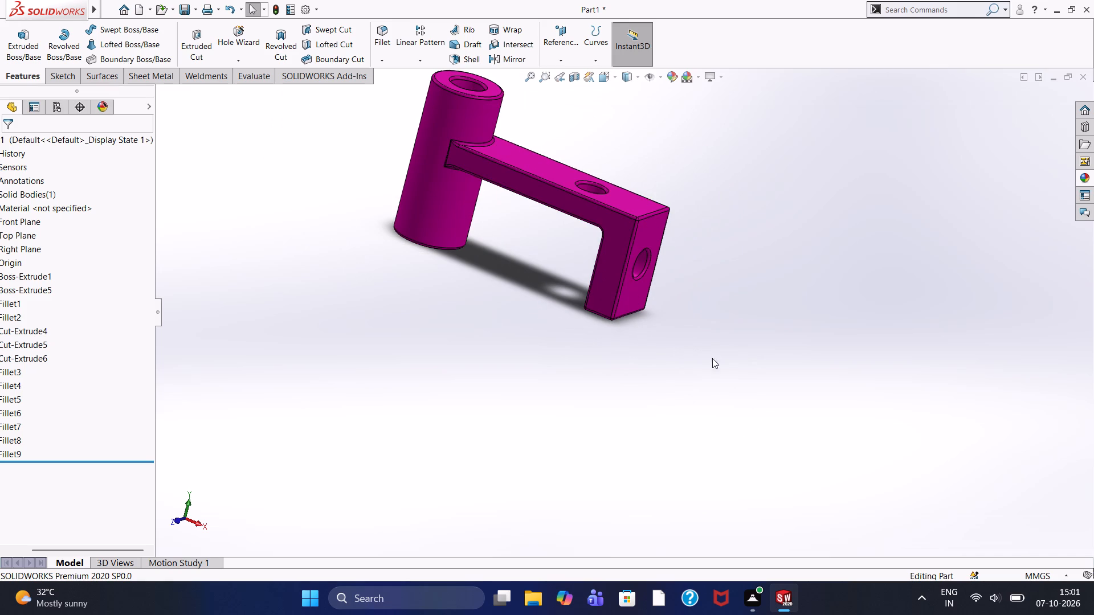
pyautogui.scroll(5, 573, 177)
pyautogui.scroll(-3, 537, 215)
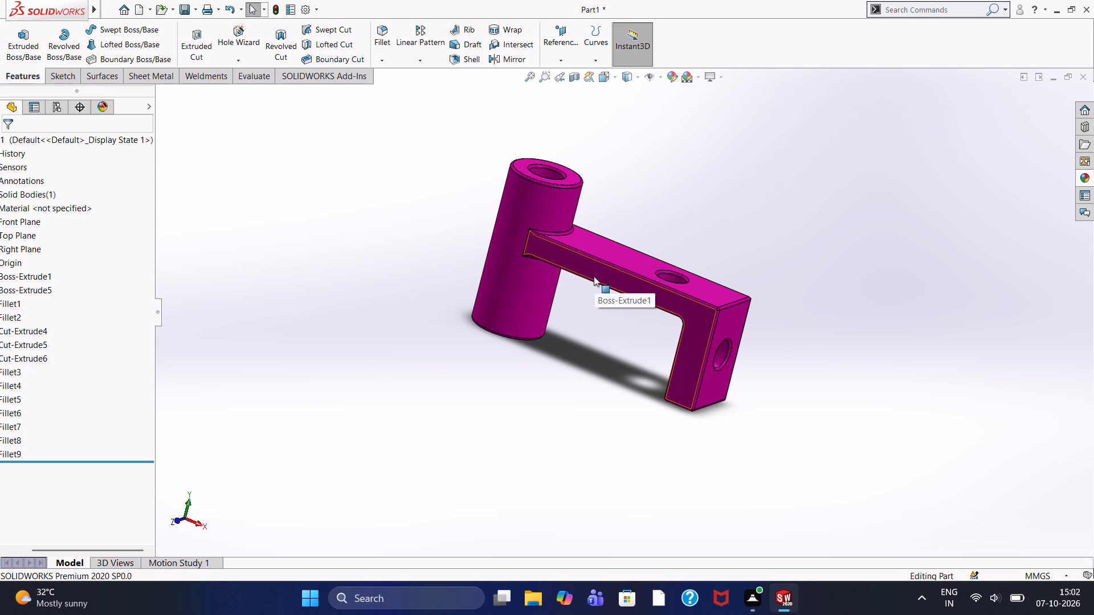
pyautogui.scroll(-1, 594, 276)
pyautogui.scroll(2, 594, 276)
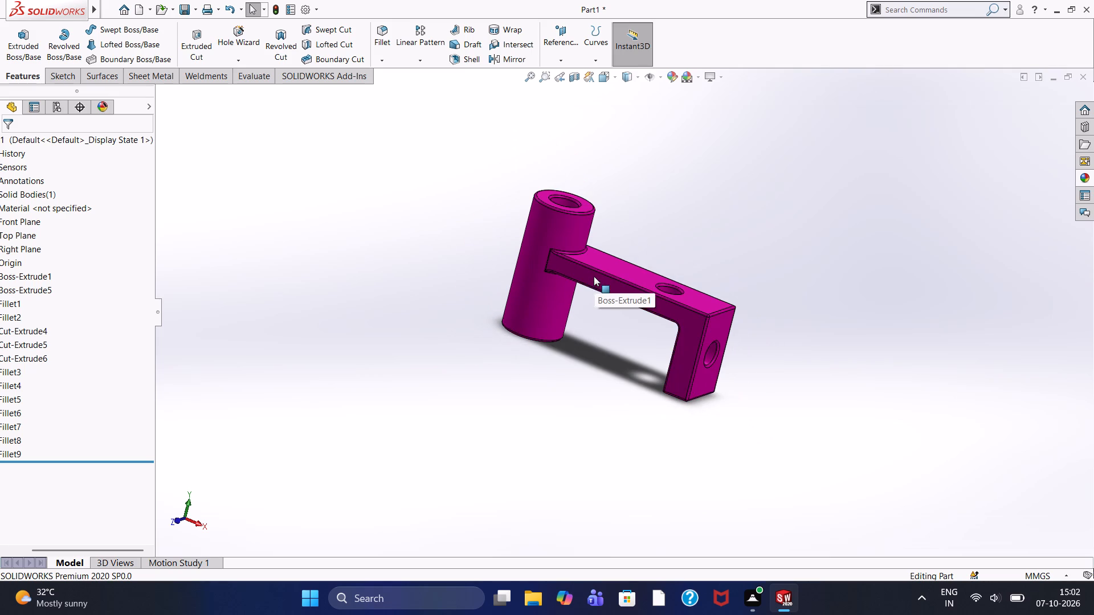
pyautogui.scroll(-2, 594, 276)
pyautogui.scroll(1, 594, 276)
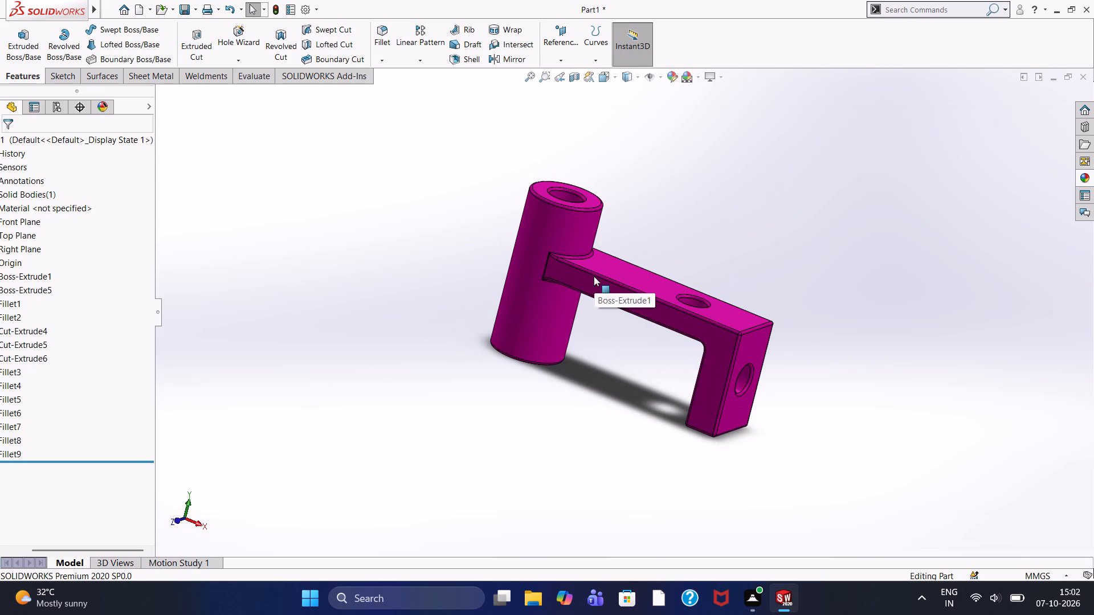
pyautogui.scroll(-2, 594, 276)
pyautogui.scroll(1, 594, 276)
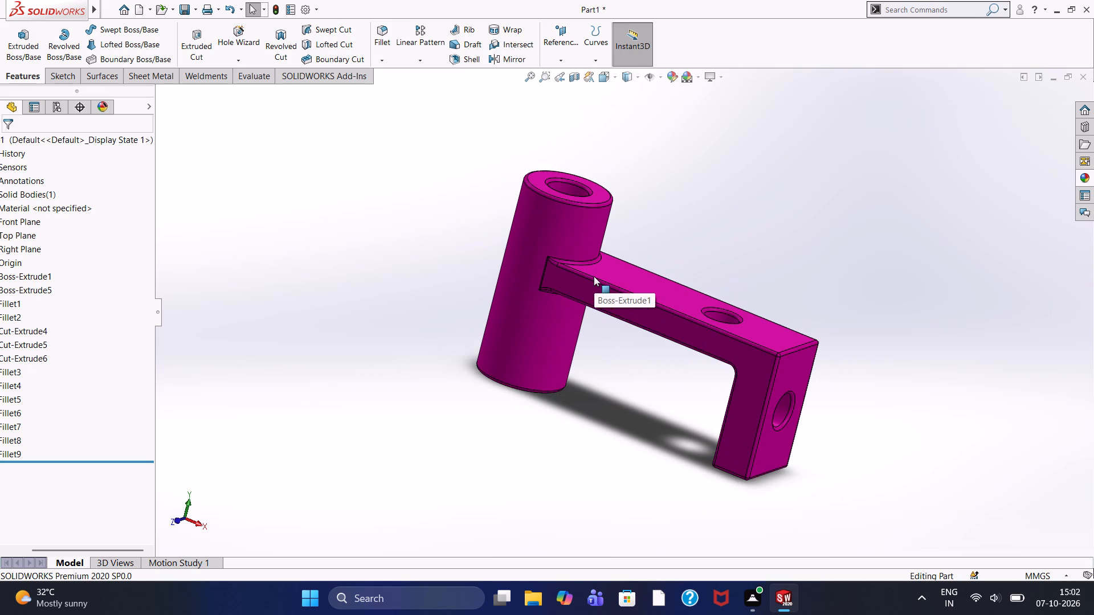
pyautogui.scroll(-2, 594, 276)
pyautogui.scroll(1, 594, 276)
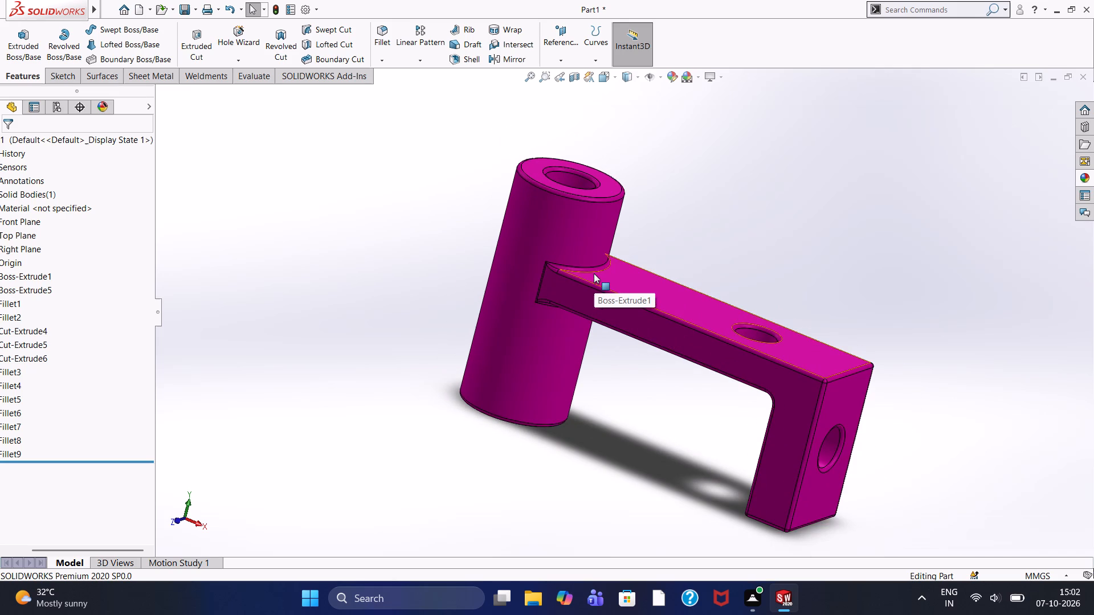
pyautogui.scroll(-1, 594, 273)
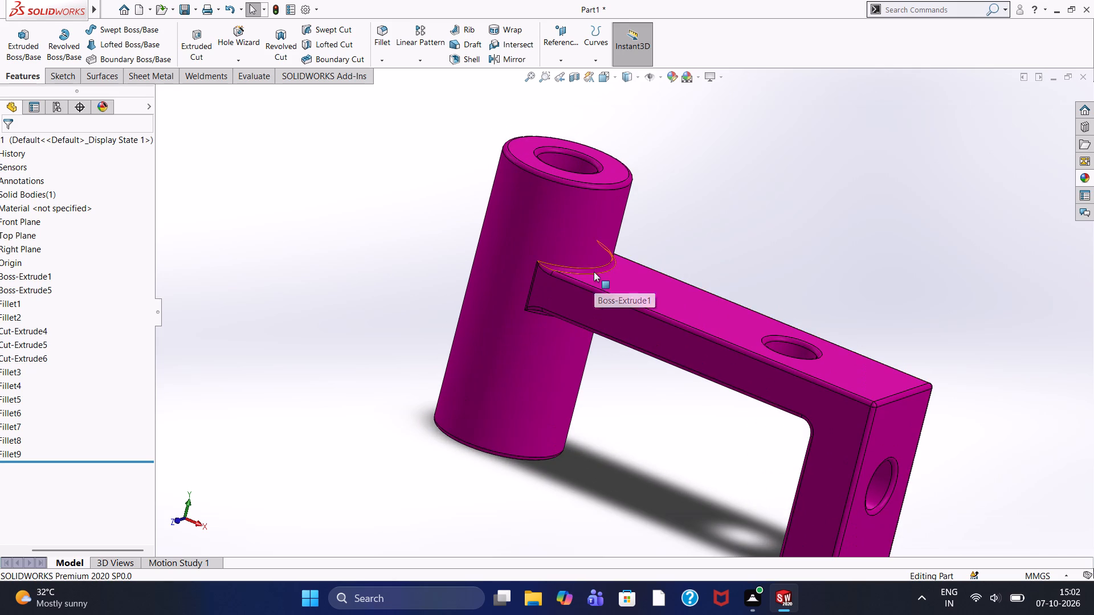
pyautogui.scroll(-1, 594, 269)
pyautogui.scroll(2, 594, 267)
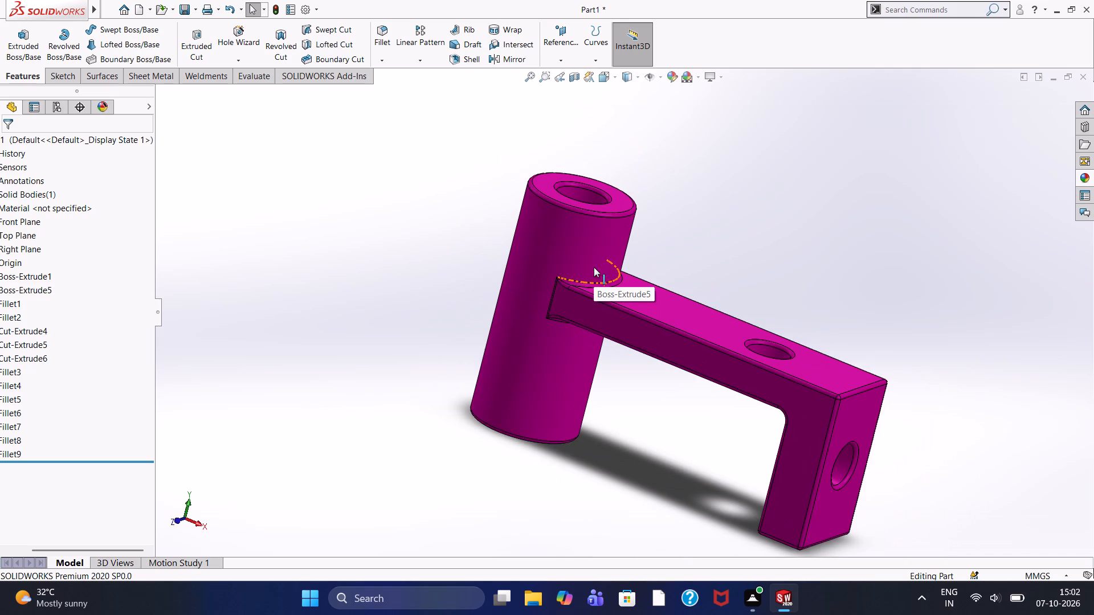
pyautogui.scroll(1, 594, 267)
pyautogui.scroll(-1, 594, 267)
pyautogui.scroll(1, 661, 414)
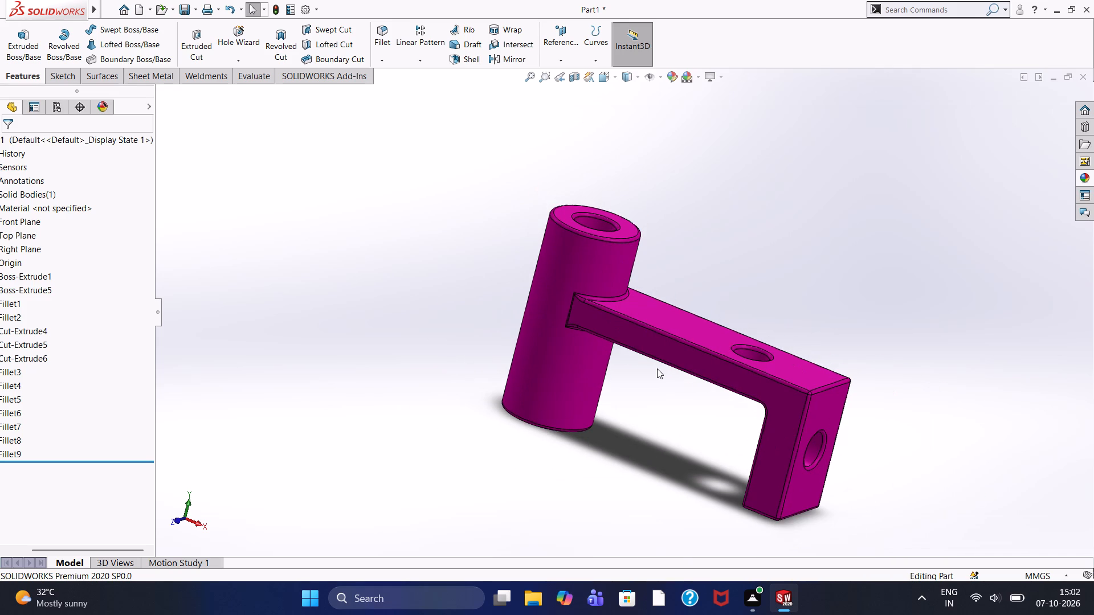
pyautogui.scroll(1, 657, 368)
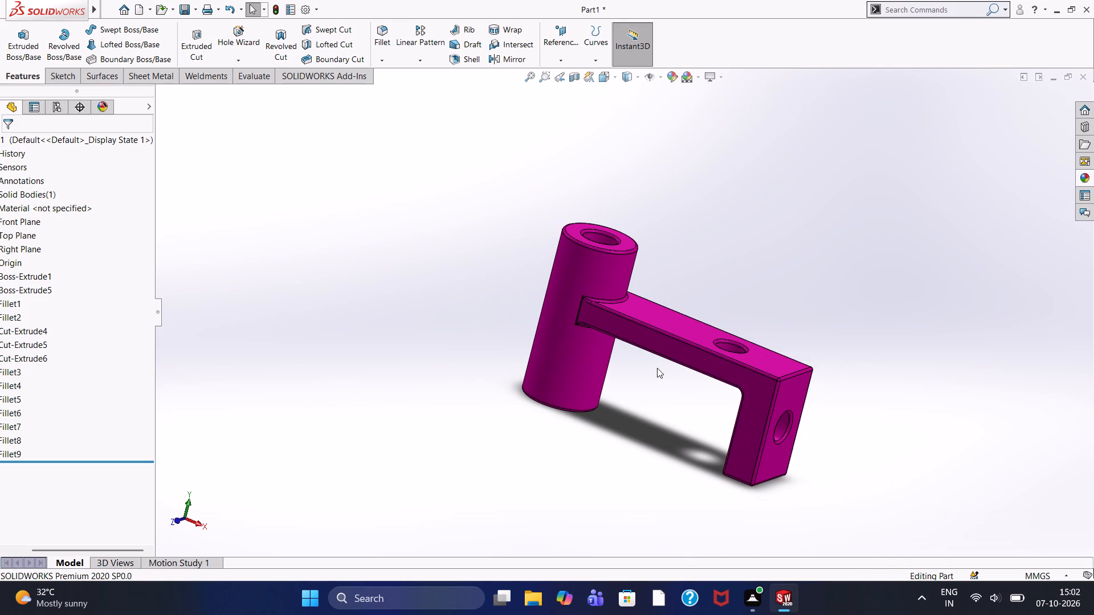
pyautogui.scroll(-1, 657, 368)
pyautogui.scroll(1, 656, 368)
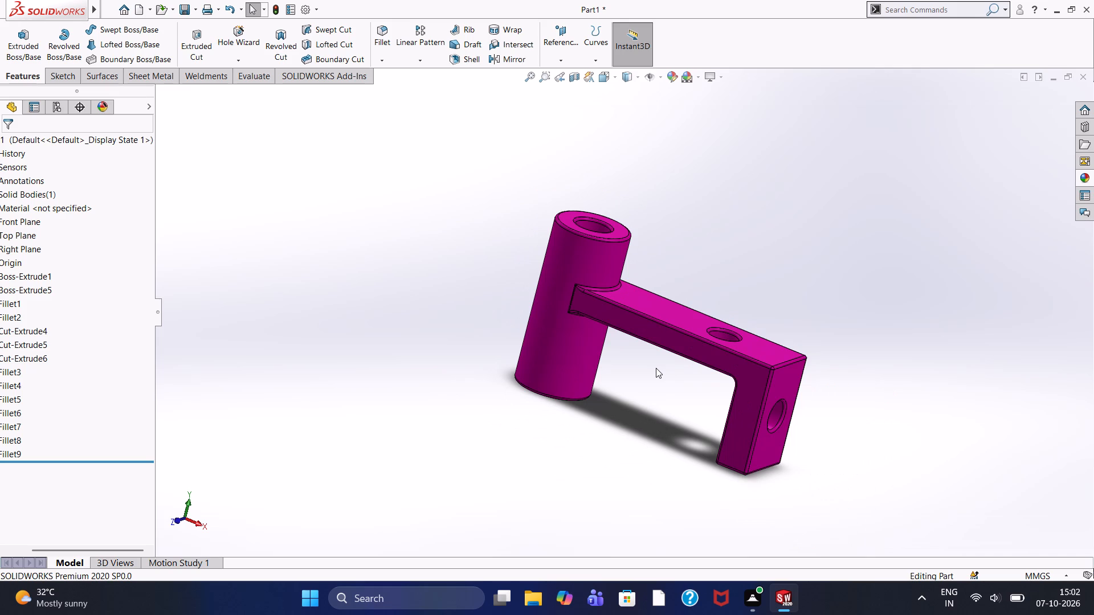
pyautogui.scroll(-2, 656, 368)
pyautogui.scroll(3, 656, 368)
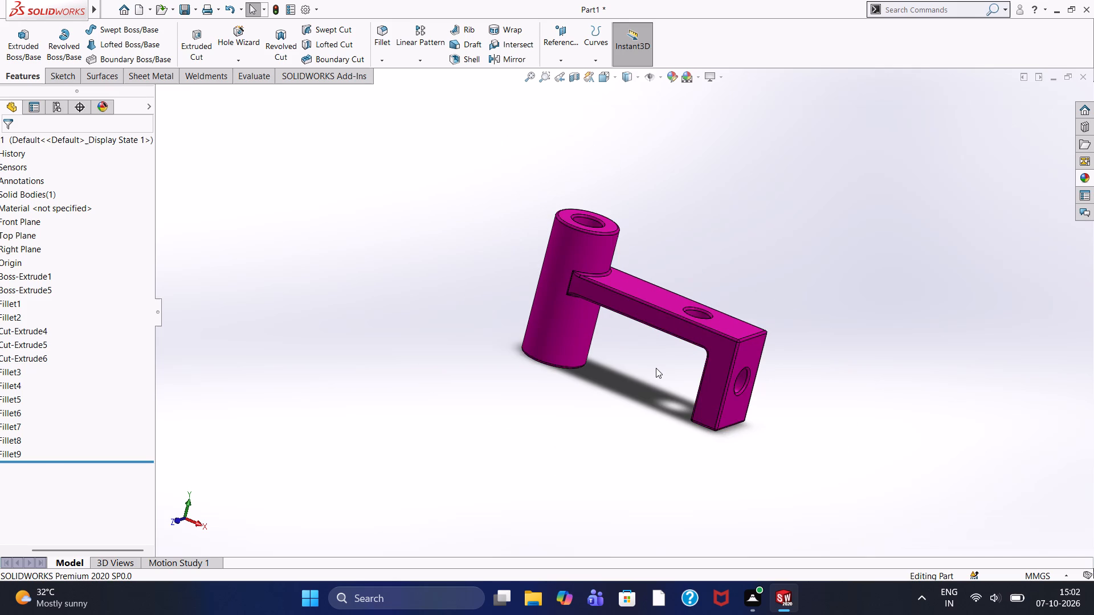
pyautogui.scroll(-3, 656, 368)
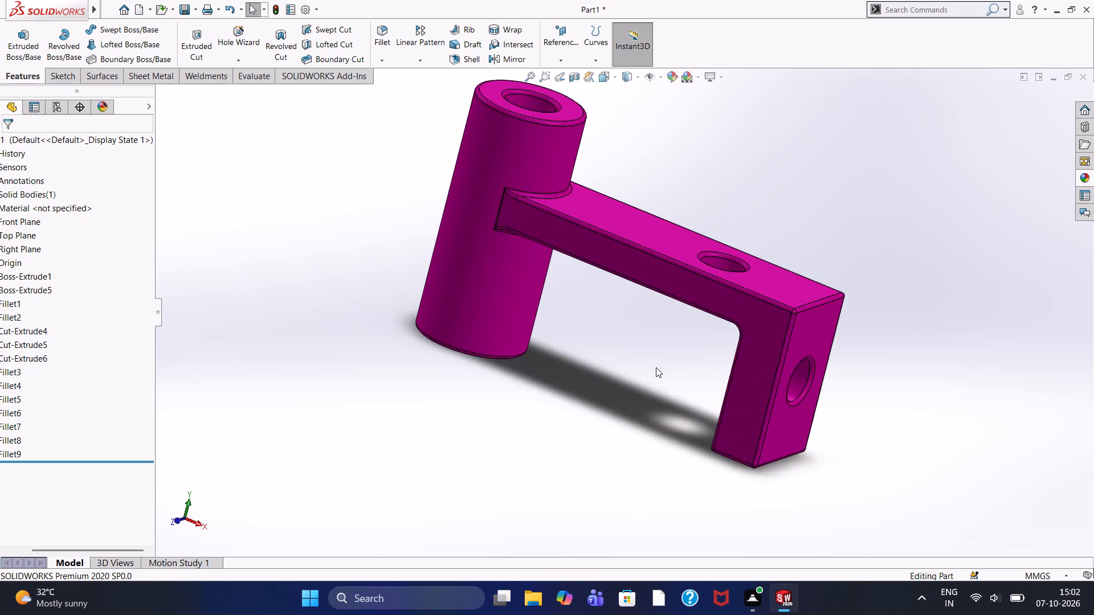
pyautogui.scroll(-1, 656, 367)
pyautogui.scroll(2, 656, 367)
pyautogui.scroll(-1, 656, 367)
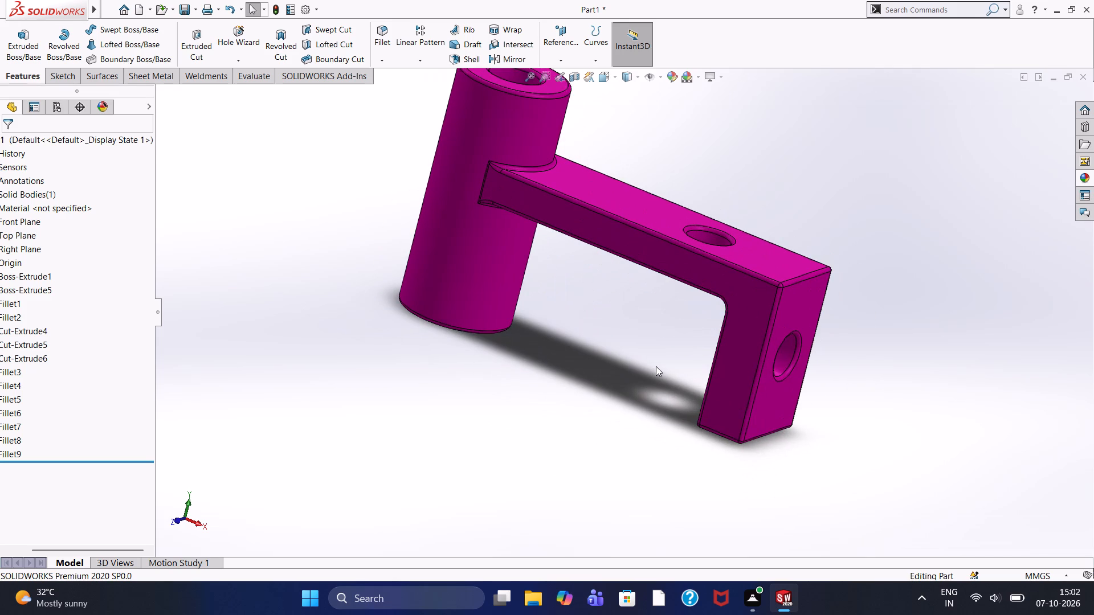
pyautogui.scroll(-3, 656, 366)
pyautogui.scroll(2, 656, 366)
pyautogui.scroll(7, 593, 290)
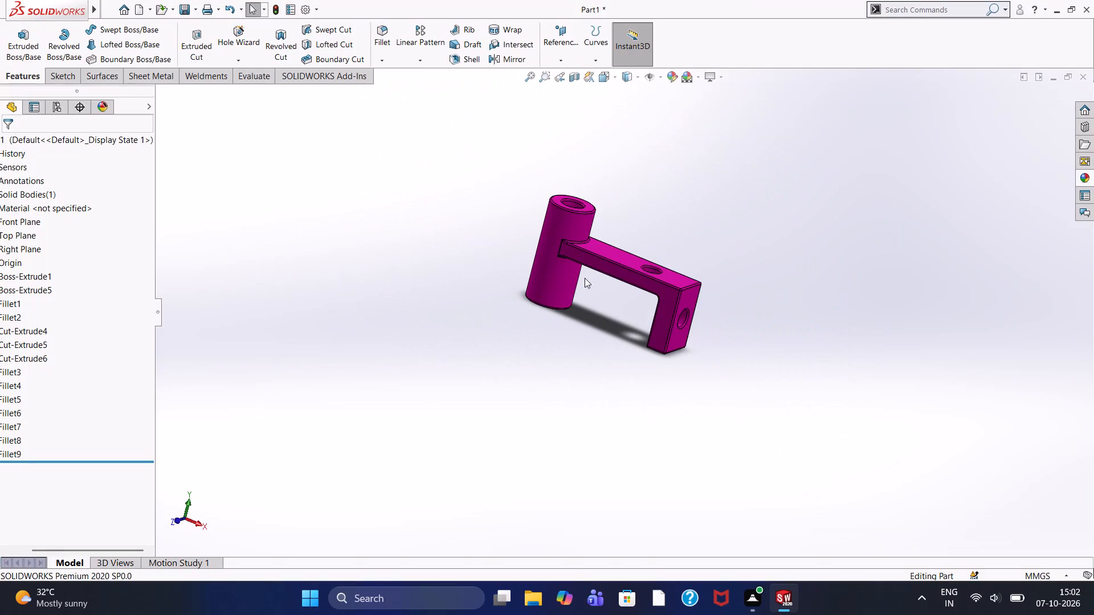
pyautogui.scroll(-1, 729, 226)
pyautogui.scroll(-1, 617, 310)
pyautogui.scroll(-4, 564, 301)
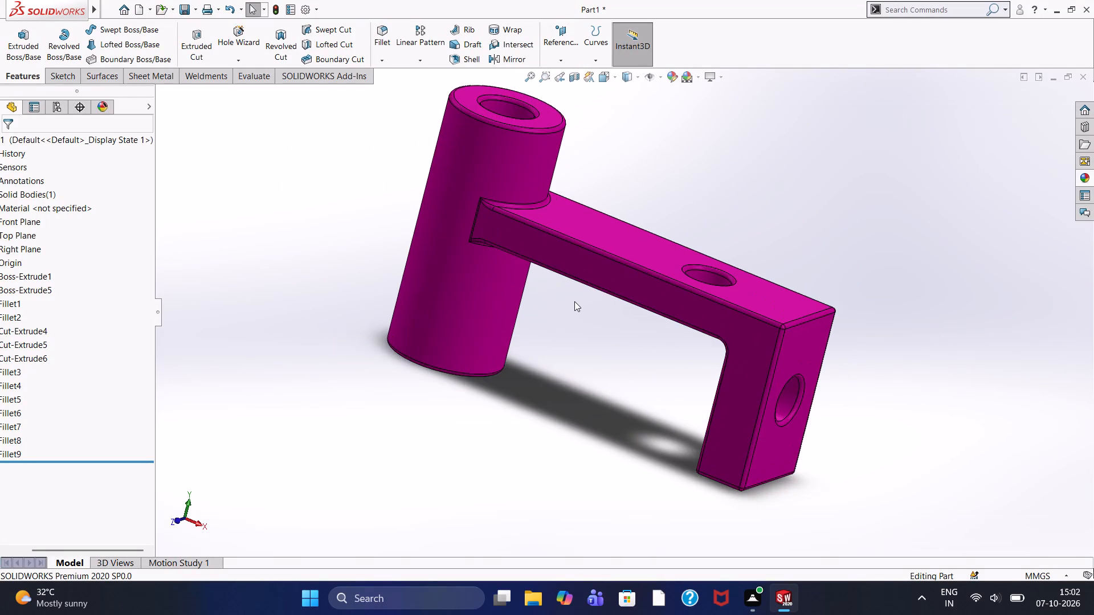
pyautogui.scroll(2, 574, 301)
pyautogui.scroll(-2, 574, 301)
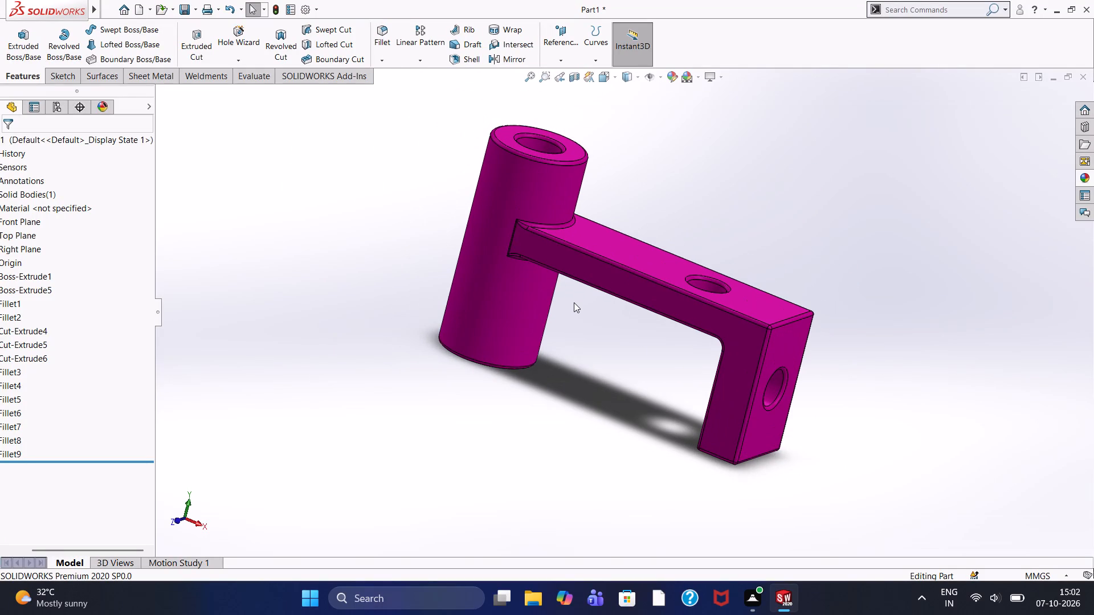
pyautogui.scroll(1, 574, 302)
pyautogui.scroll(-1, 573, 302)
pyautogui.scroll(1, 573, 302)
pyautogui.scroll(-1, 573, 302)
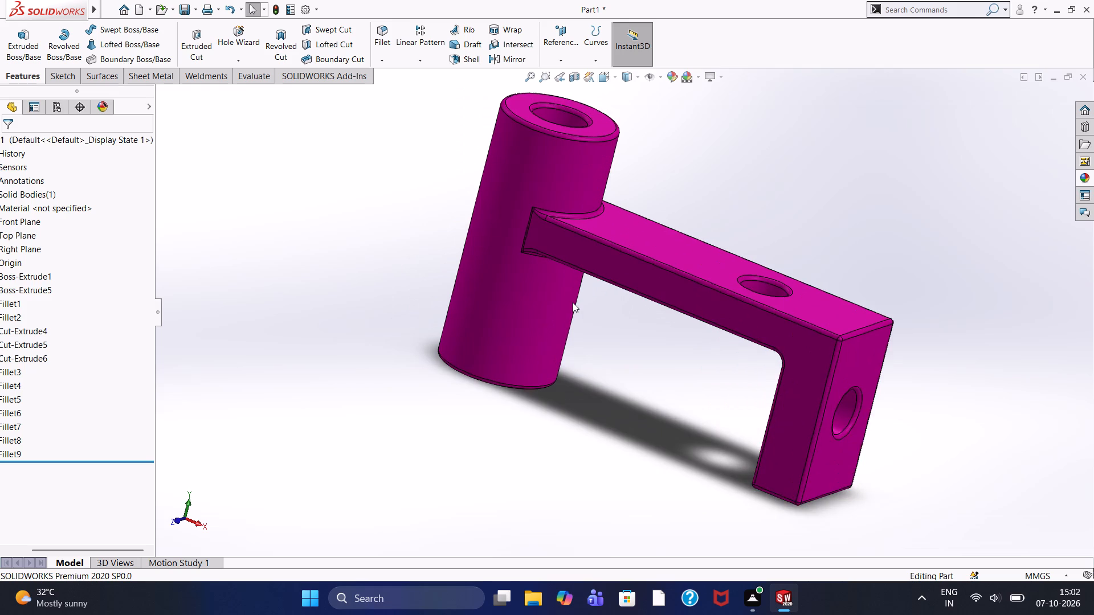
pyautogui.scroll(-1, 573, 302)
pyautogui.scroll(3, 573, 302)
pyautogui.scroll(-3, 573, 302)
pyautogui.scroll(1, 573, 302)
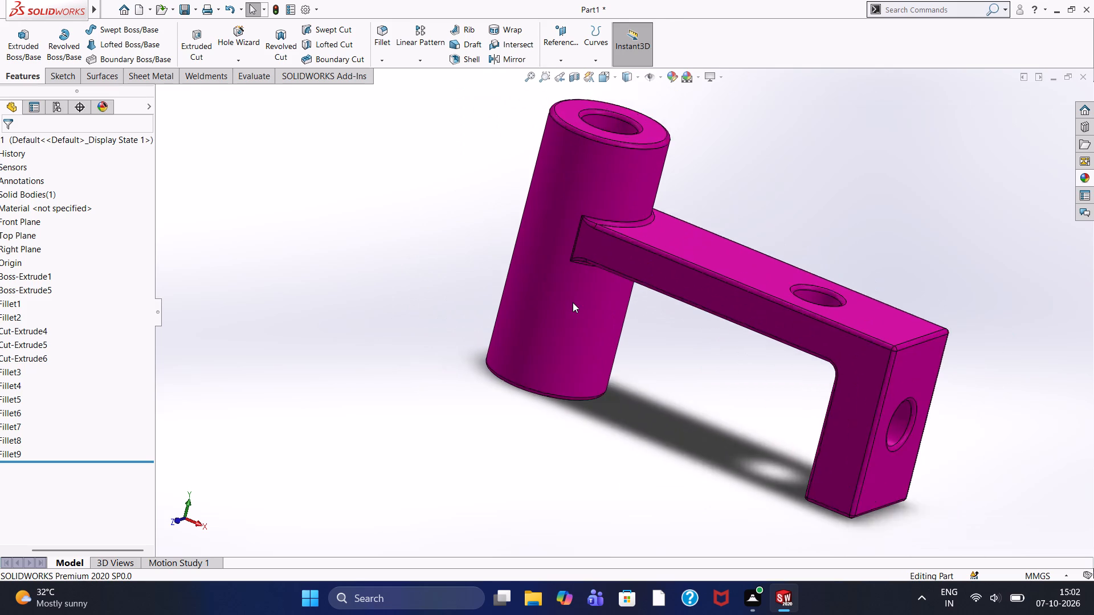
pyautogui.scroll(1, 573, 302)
# Examine the bracket from its leg end, from both sides and from above, including the boss bore, arm hole and leg hole.
pyautogui.moveTo(700, 365); pyautogui.dragTo(647, 334, button='middle')
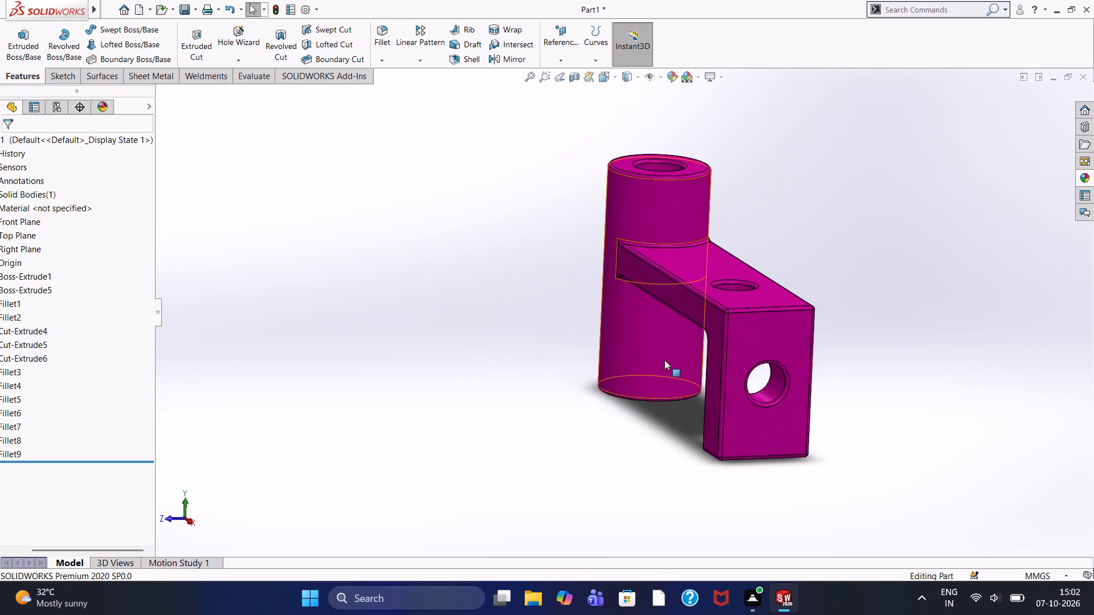
pyautogui.moveTo(668, 361); pyautogui.dragTo(602, 352, button='middle')
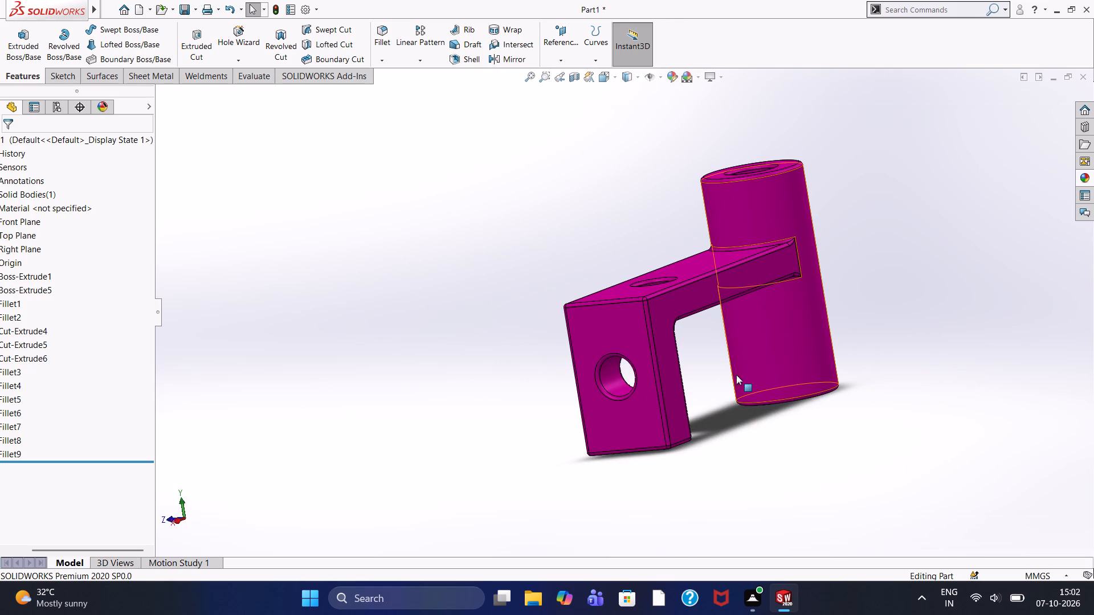
pyautogui.middleClick(711, 392)
pyautogui.moveTo(714, 393); pyautogui.dragTo(783, 408, button='middle')
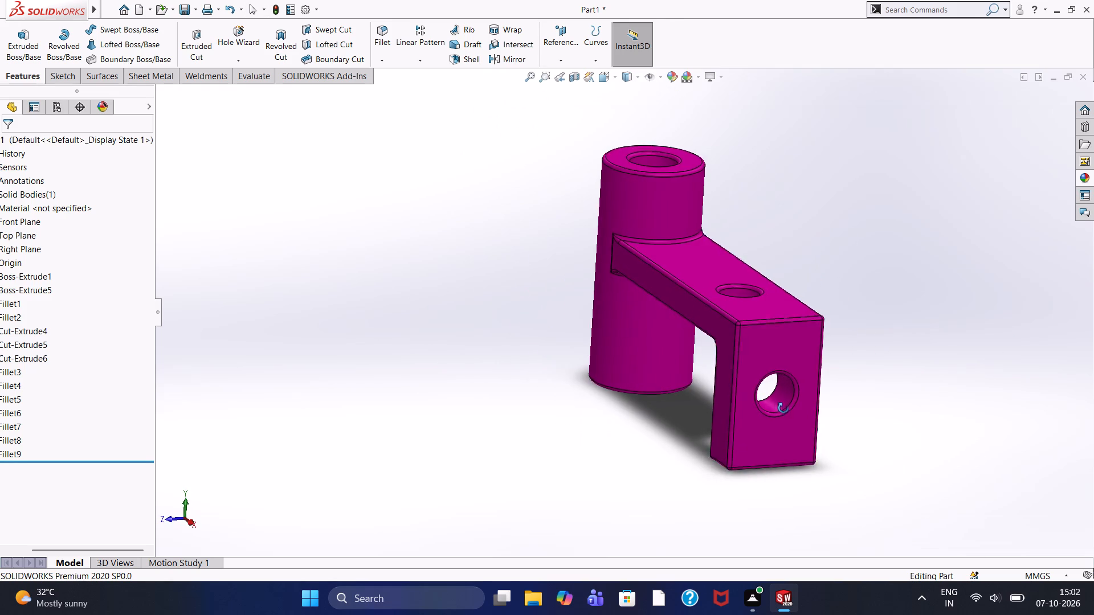
pyautogui.moveTo(783, 408); pyautogui.dragTo(798, 403, button='middle')
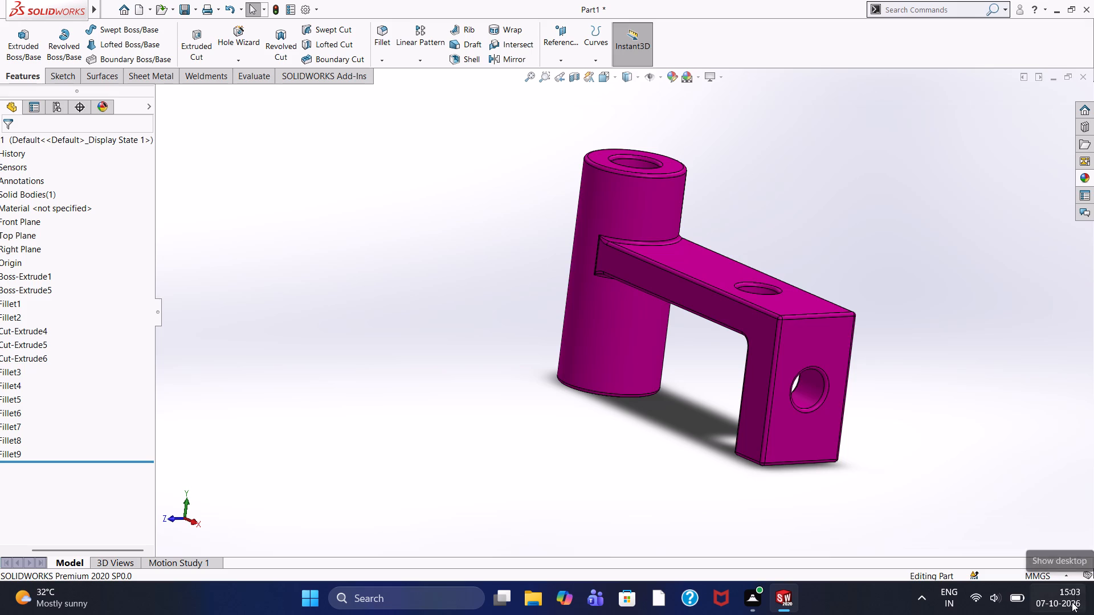
pyautogui.moveTo(1006, 523); pyautogui.dragTo(937, 511, button='middle')
pyautogui.moveTo(937, 511); pyautogui.dragTo(995, 512, button='middle')
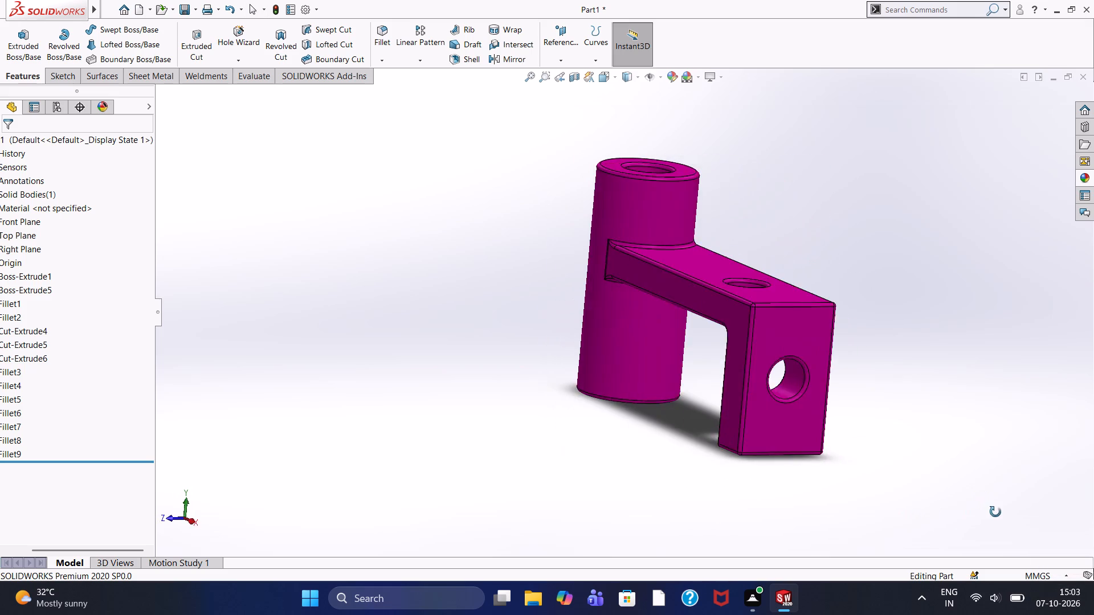
pyautogui.moveTo(995, 512); pyautogui.dragTo(993, 525, button='middle')
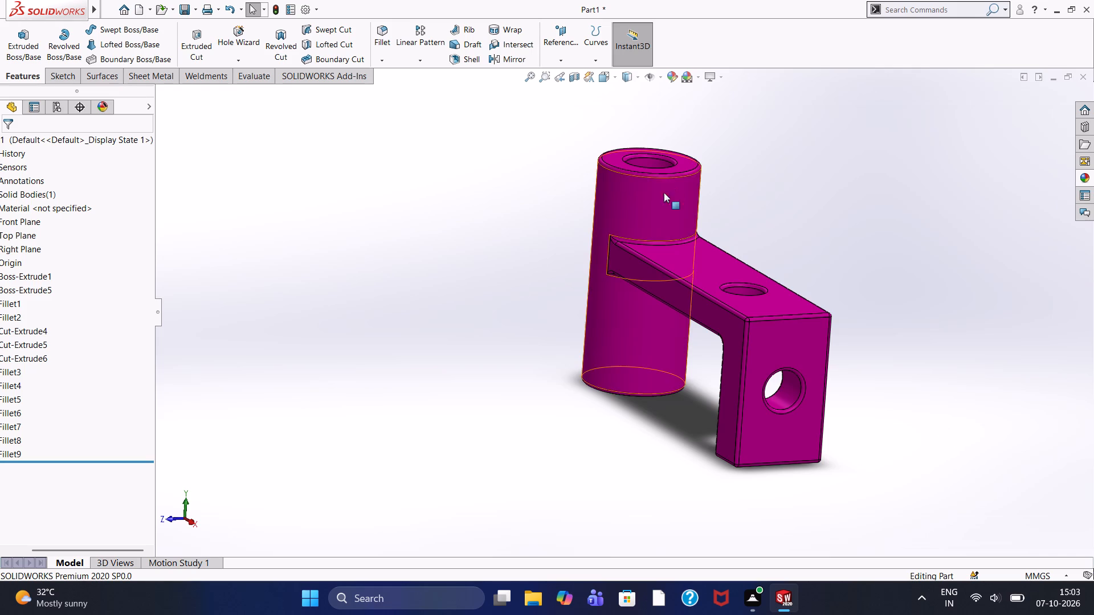
pyautogui.moveTo(534, 26); pyautogui.dragTo(583, 41, button='middle')
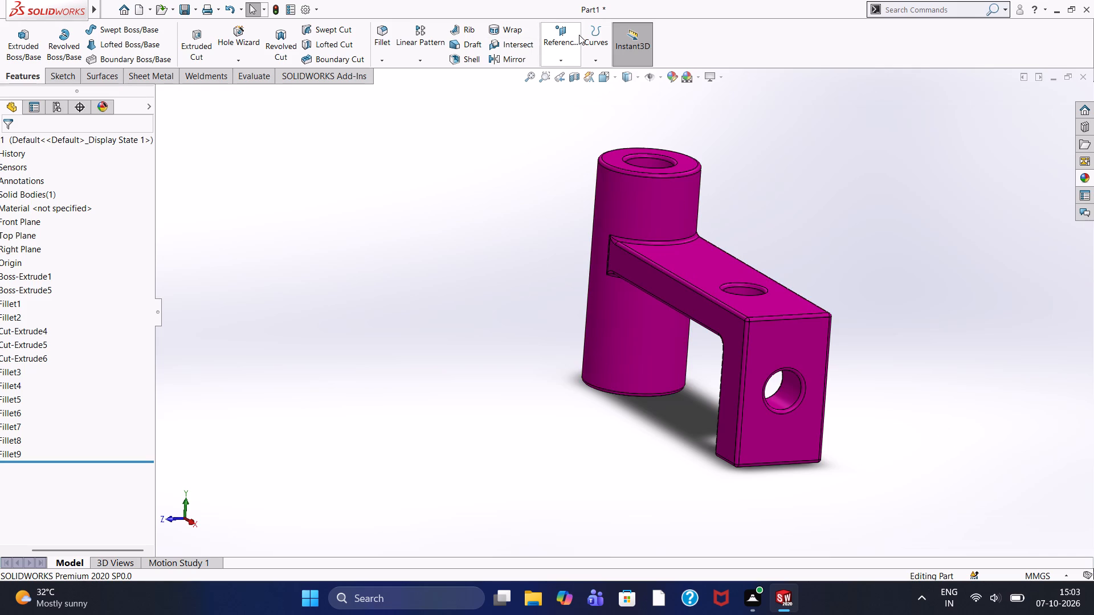
pyautogui.moveTo(820, 145); pyautogui.dragTo(796, 206, button='middle')
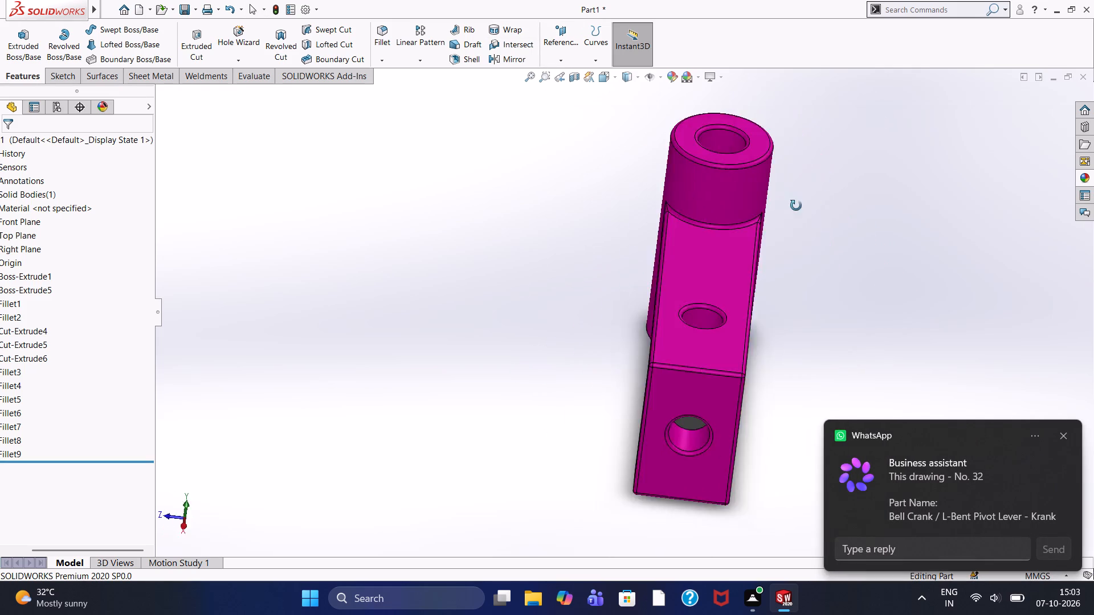
pyautogui.moveTo(796, 206); pyautogui.dragTo(852, 179, button='middle')
pyautogui.middleClick(852, 179)
pyautogui.middleClick(852, 179)
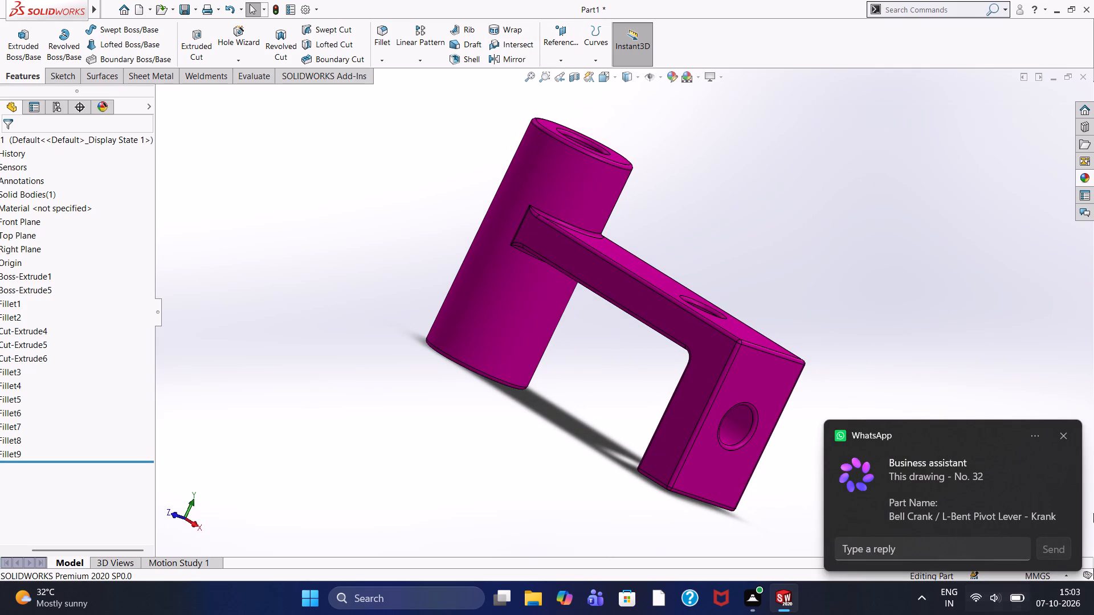
# Dismiss the WhatsApp notification about the drawing's part name.
pyautogui.moveTo(1083, 427); pyautogui.dragTo(1090, 422)
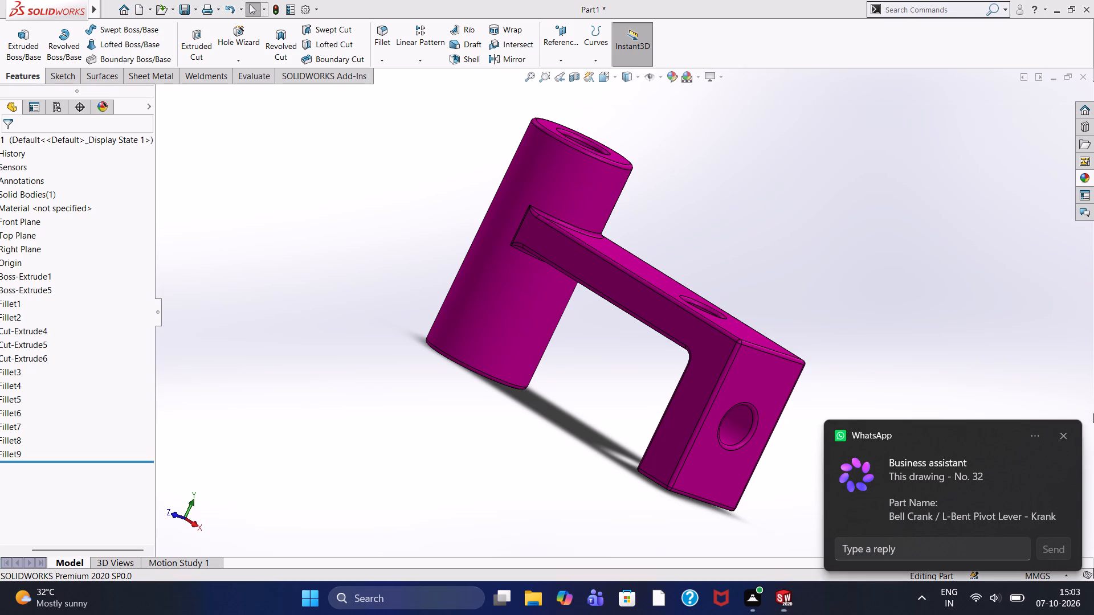
pyautogui.click(1059, 433)
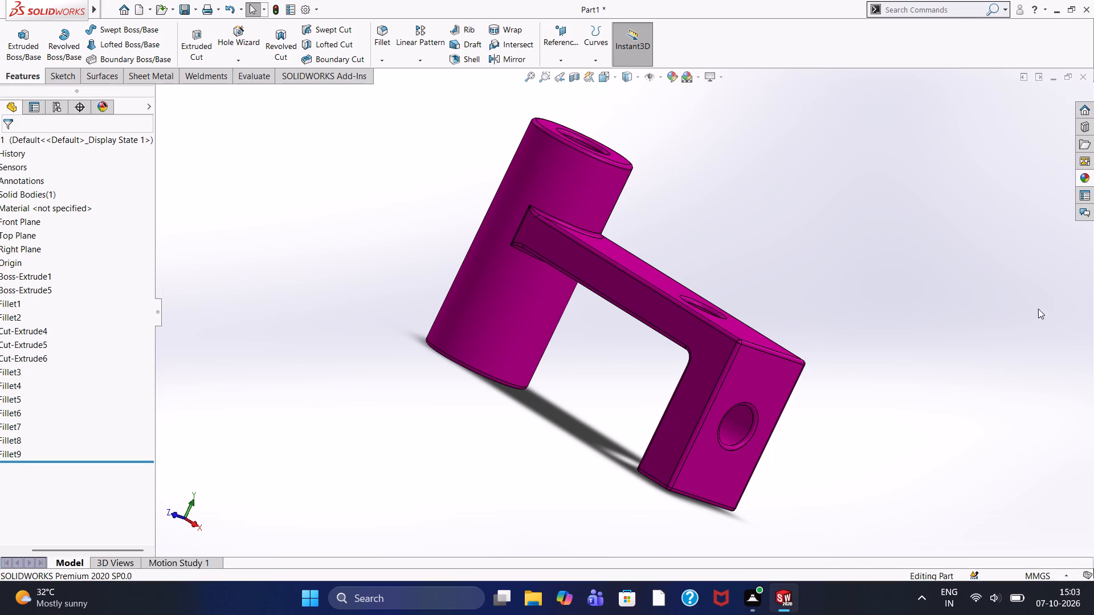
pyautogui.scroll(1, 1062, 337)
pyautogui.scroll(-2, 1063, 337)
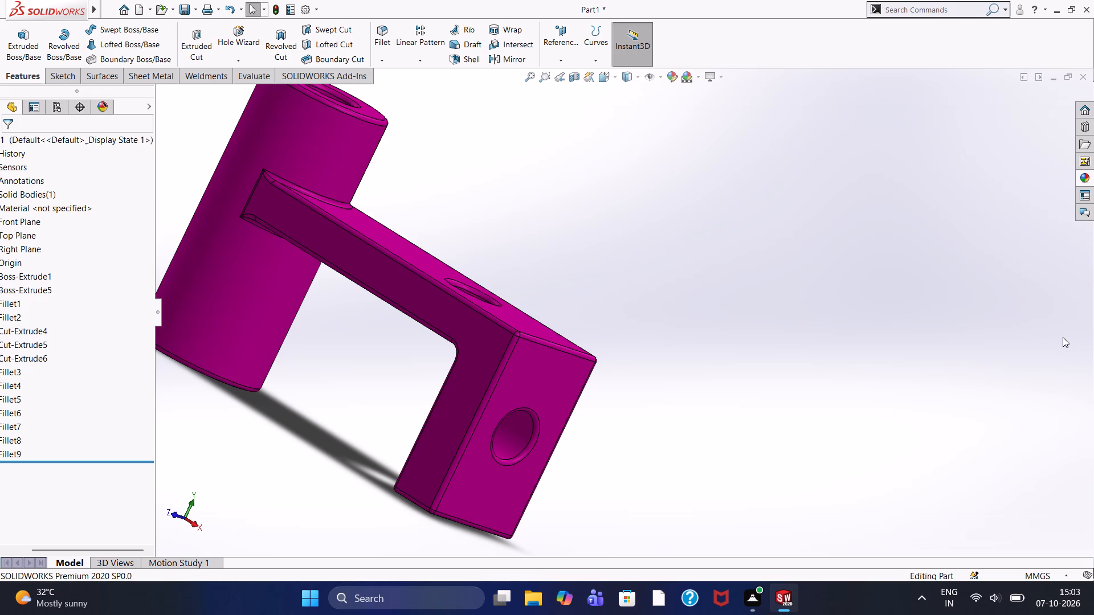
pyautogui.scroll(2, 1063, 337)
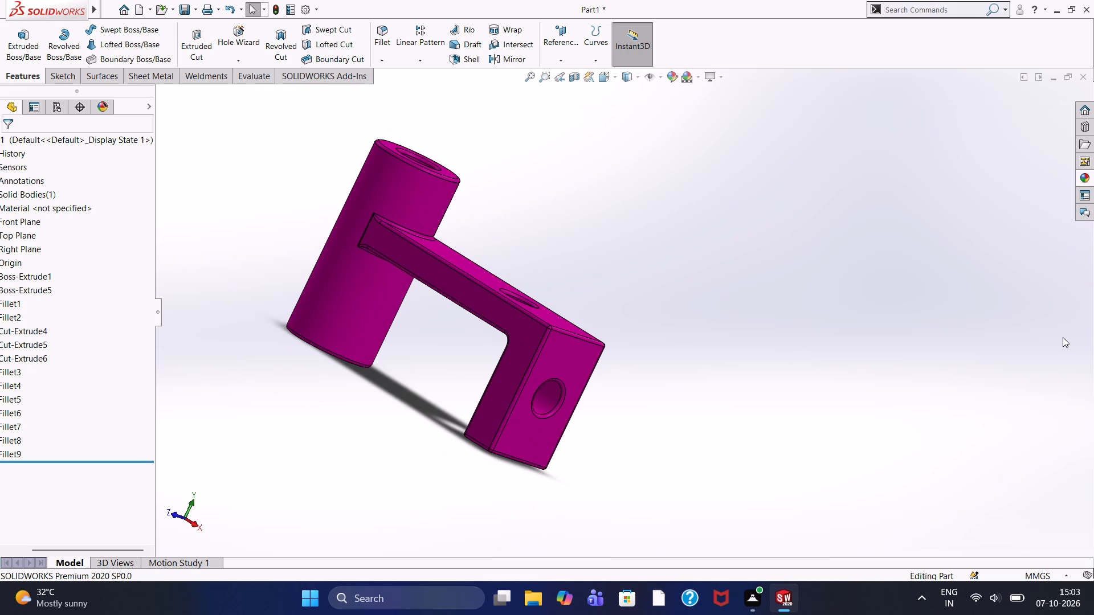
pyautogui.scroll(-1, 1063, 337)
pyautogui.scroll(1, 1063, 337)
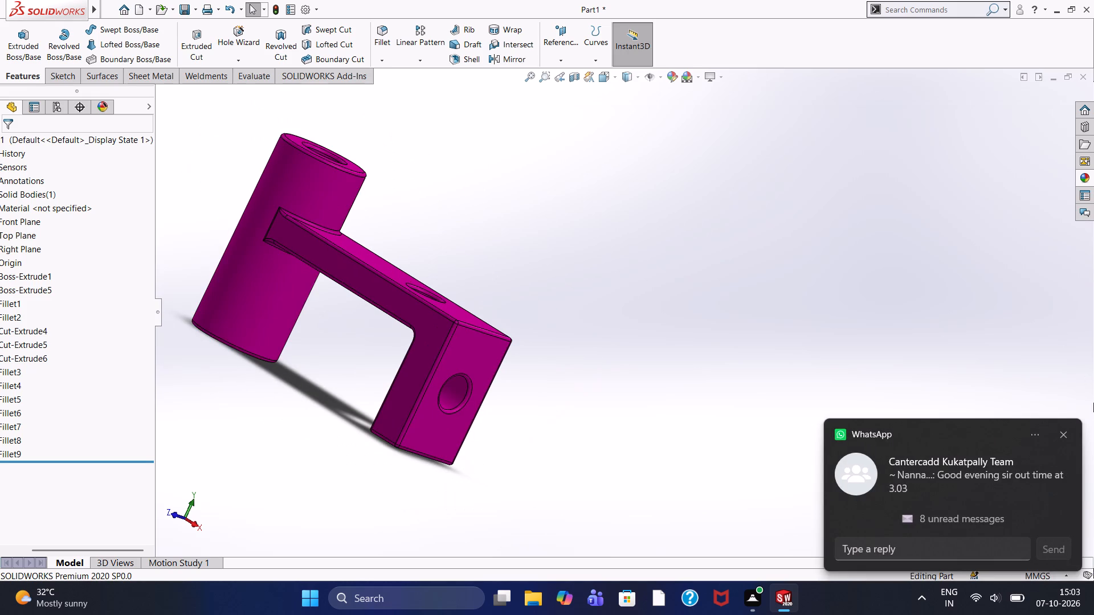
# Dismiss the WhatsApp team message notification.
pyautogui.click(1060, 434)
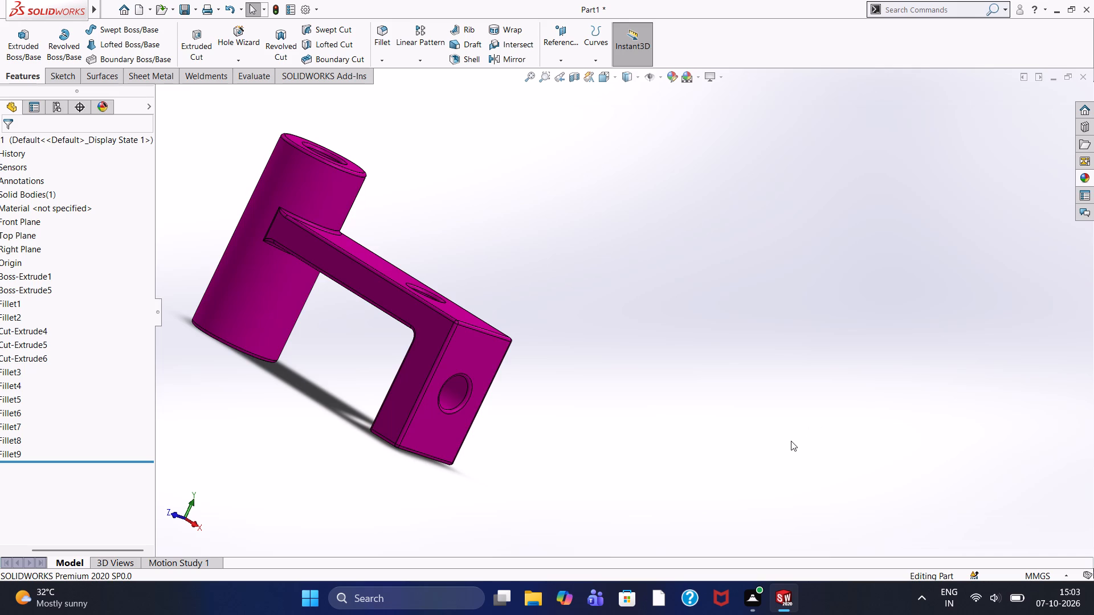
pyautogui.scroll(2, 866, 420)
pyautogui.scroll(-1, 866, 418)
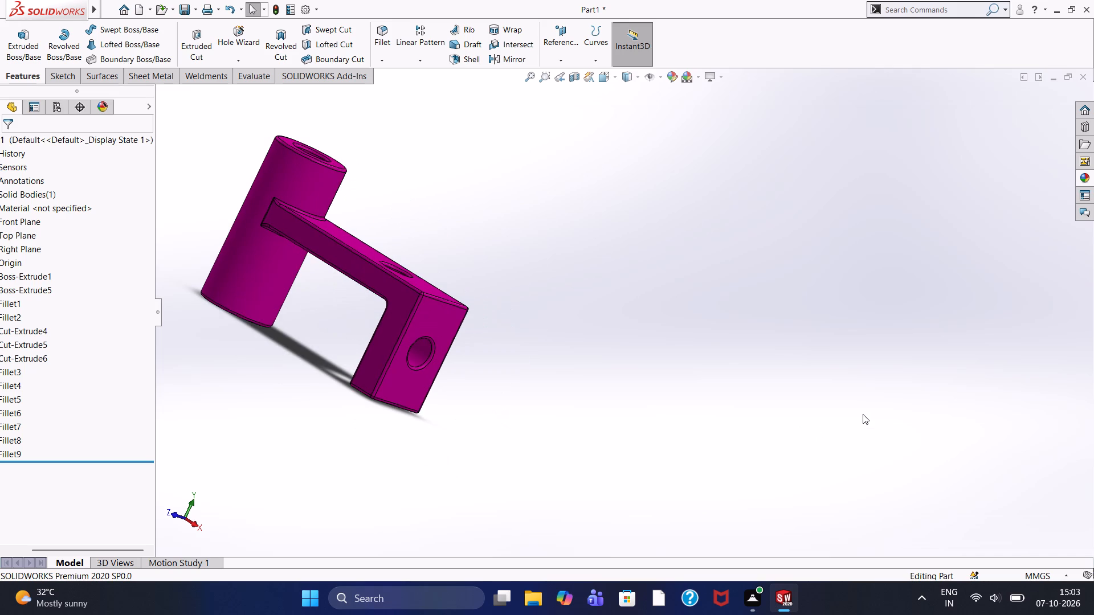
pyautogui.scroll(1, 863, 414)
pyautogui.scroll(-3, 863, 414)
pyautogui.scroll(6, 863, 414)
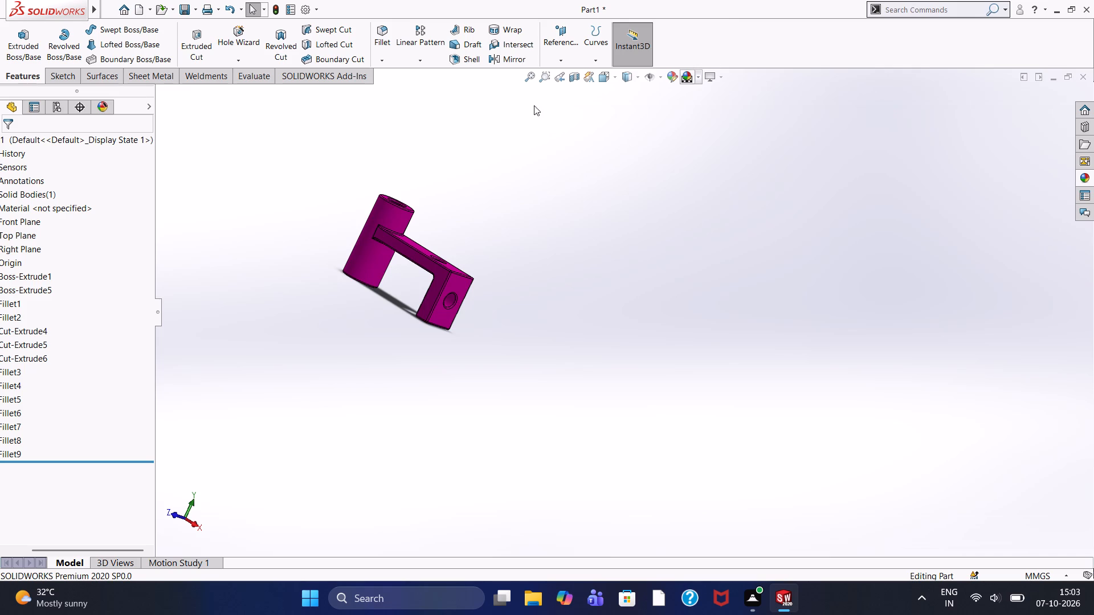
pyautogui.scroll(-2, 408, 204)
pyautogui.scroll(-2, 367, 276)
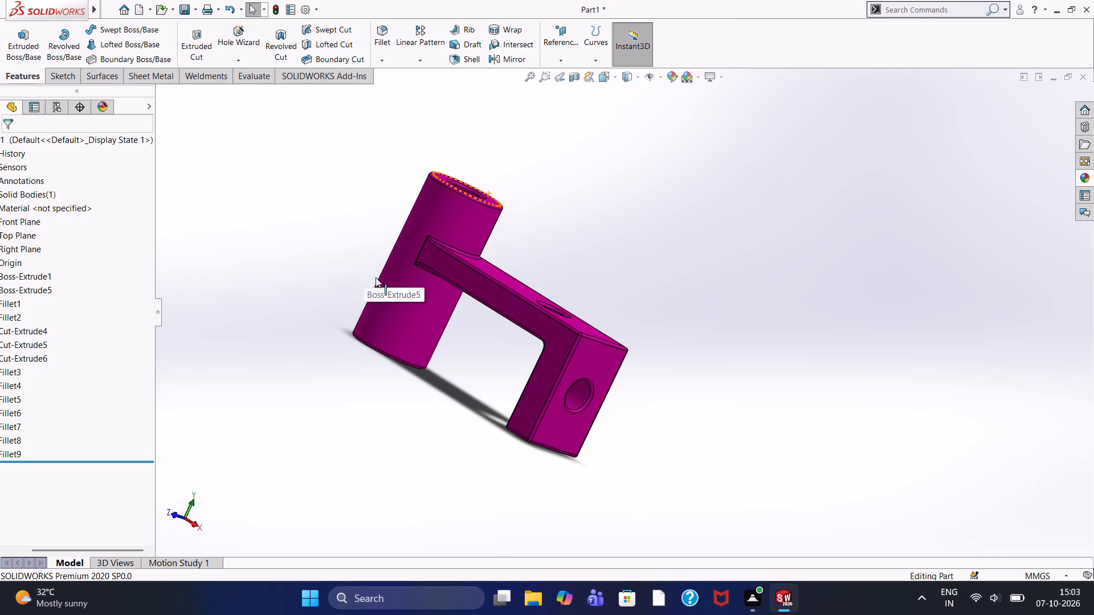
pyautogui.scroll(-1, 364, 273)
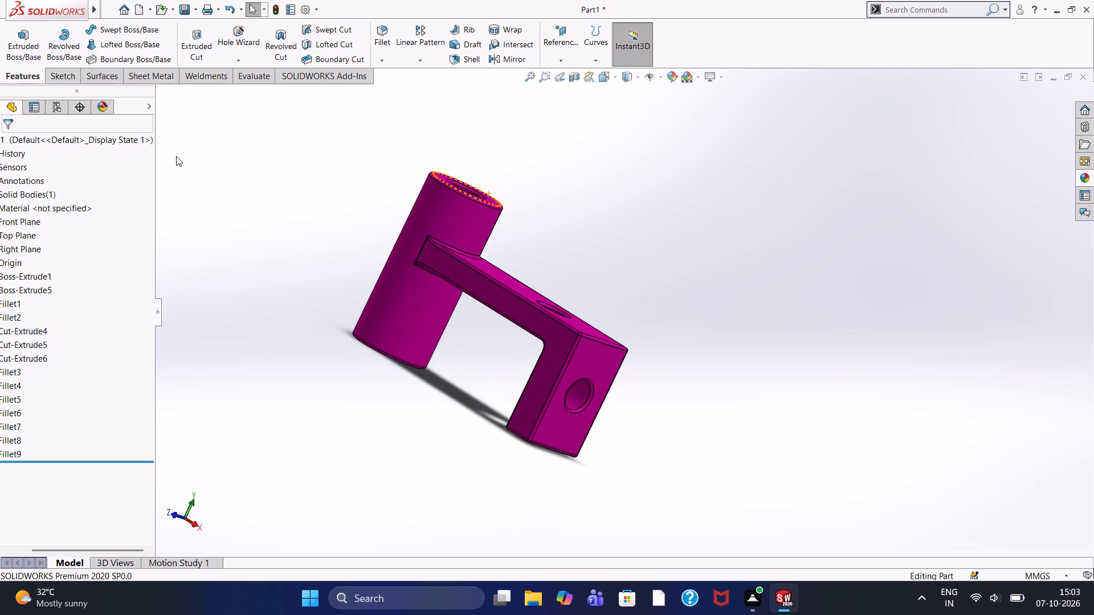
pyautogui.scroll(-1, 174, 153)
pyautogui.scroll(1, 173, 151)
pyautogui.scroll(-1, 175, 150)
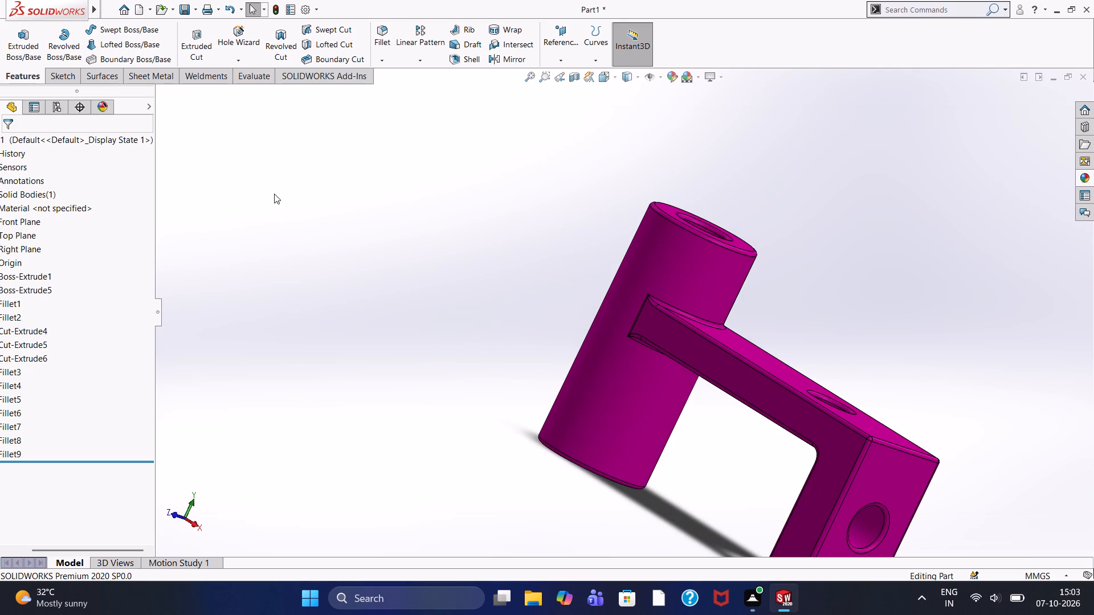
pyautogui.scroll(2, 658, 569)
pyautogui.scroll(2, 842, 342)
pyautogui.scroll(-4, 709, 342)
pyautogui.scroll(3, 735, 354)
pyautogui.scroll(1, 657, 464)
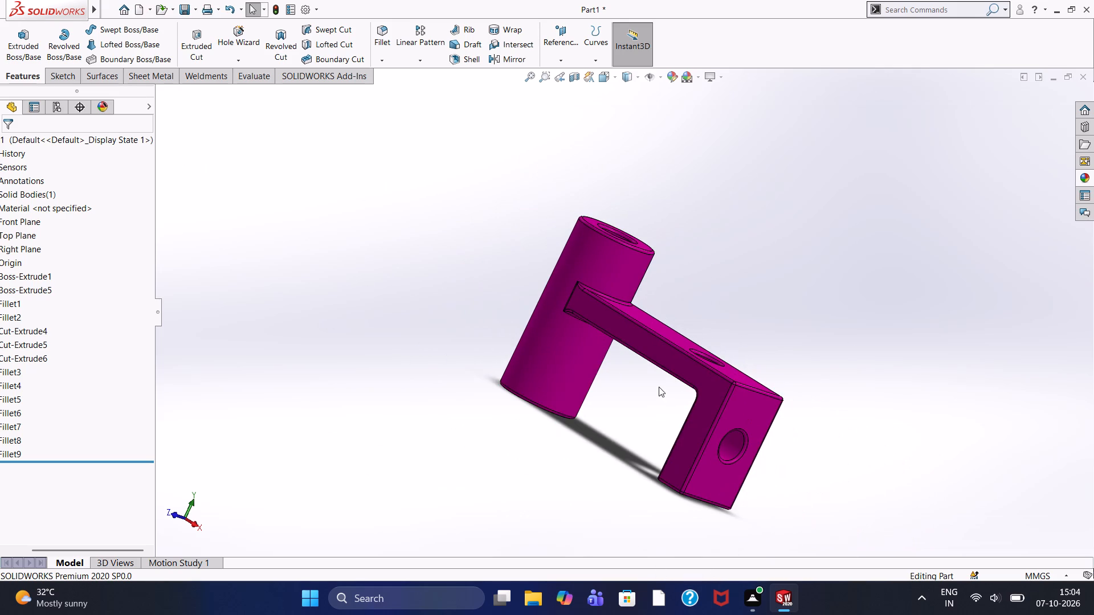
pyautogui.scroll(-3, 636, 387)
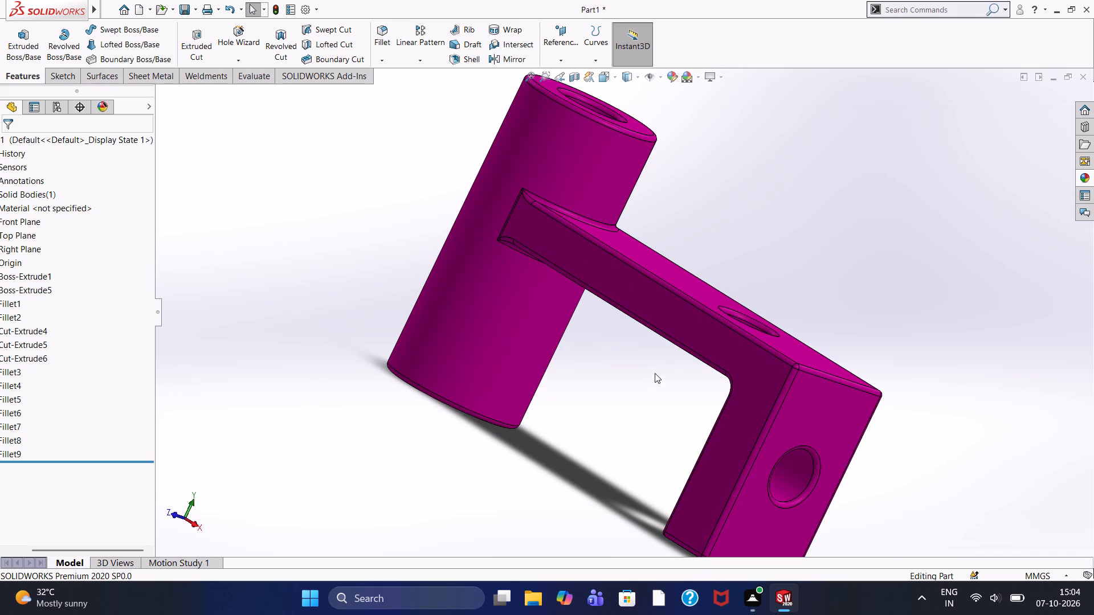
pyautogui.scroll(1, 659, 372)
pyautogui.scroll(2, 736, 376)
# Examine the bracket from its leg face, from slightly below and side-on, including the leg hole and the boss's lower end.
pyautogui.moveTo(658, 372); pyautogui.dragTo(658, 369, button='middle')
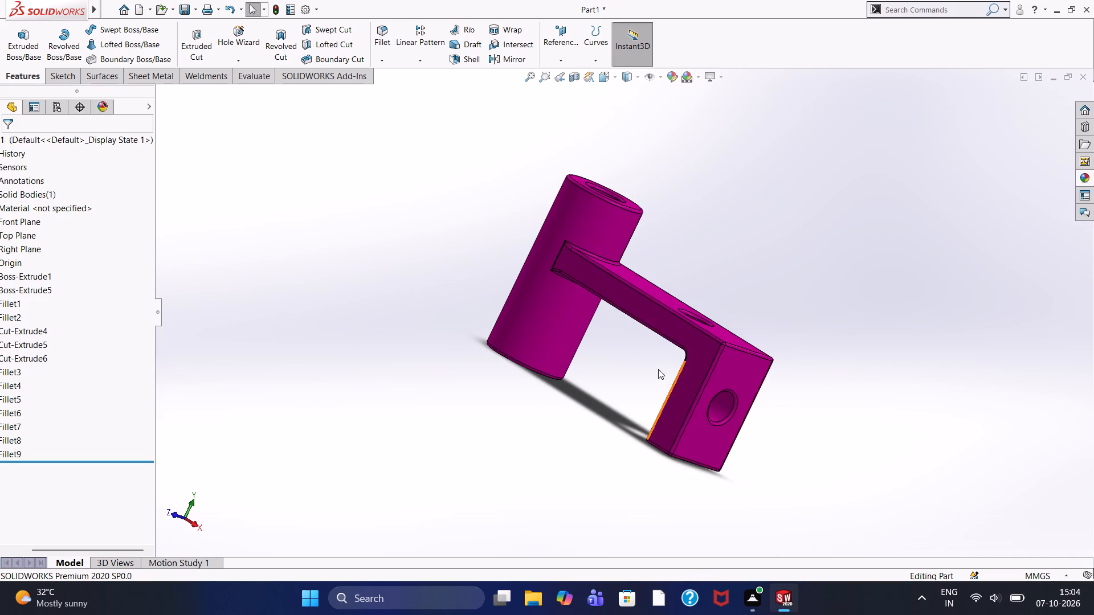
pyautogui.moveTo(658, 369); pyautogui.dragTo(630, 350, button='middle')
pyautogui.scroll(-4, 688, 325)
pyautogui.scroll(3, 689, 325)
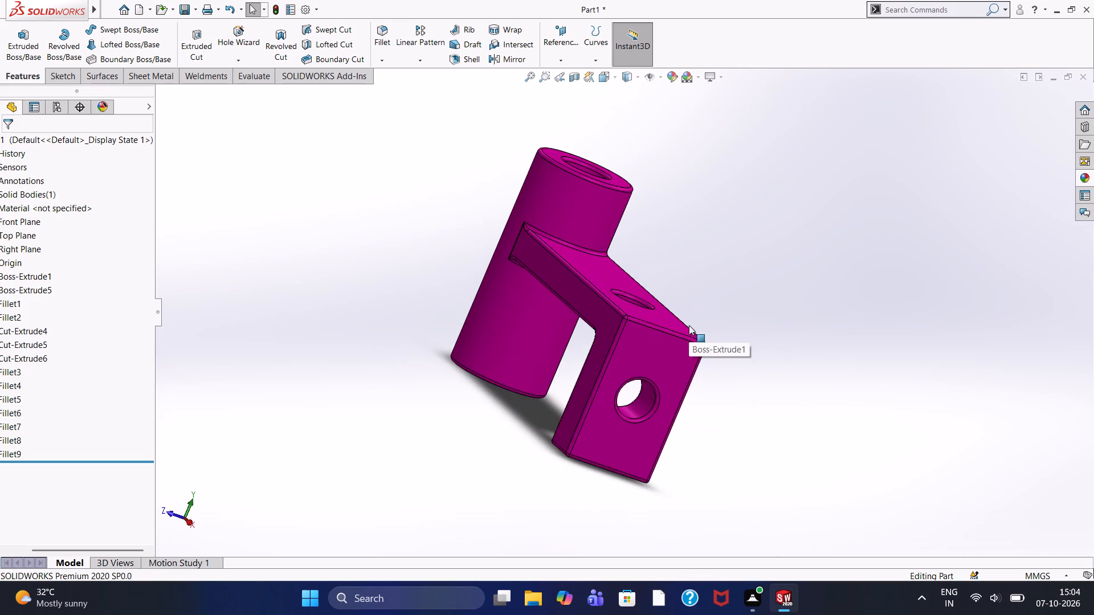
pyautogui.scroll(-2, 689, 325)
pyautogui.scroll(1, 689, 325)
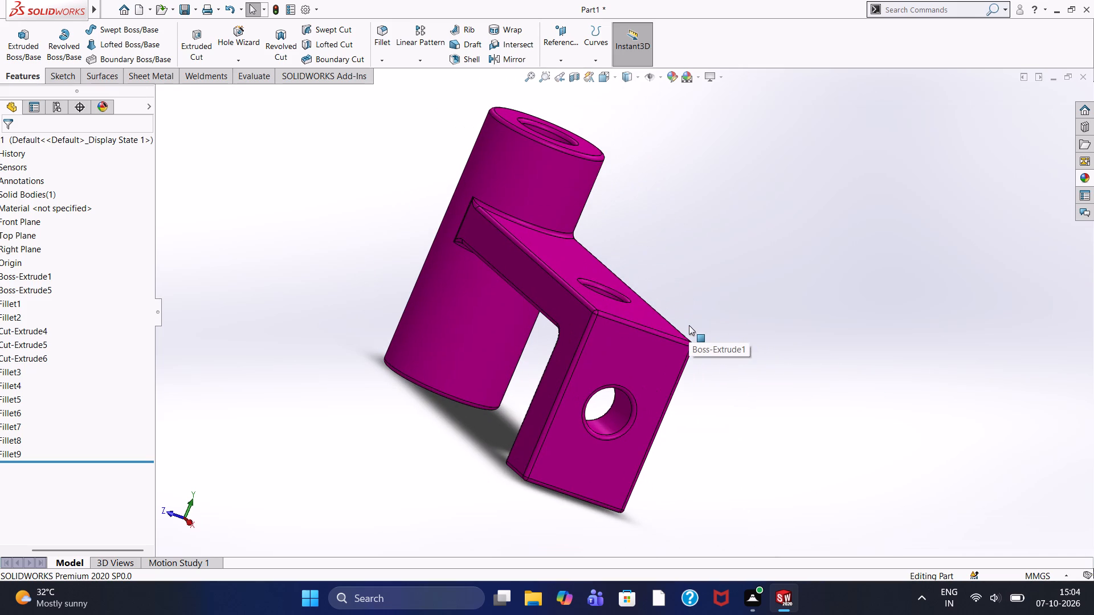
pyautogui.scroll(-1, 689, 325)
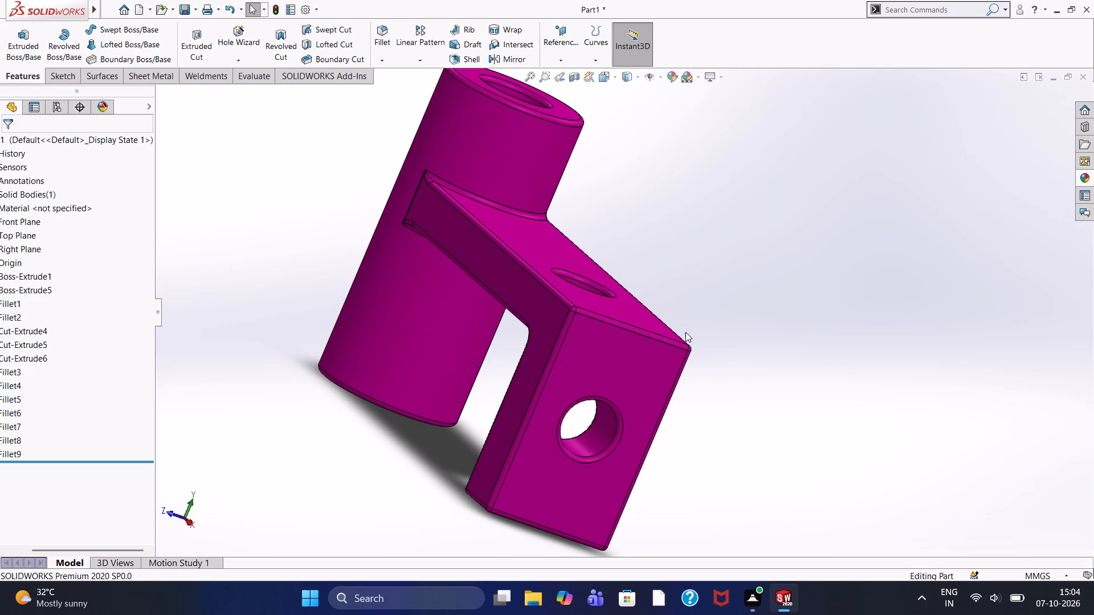
pyautogui.scroll(1, 686, 331)
pyautogui.scroll(-1, 686, 331)
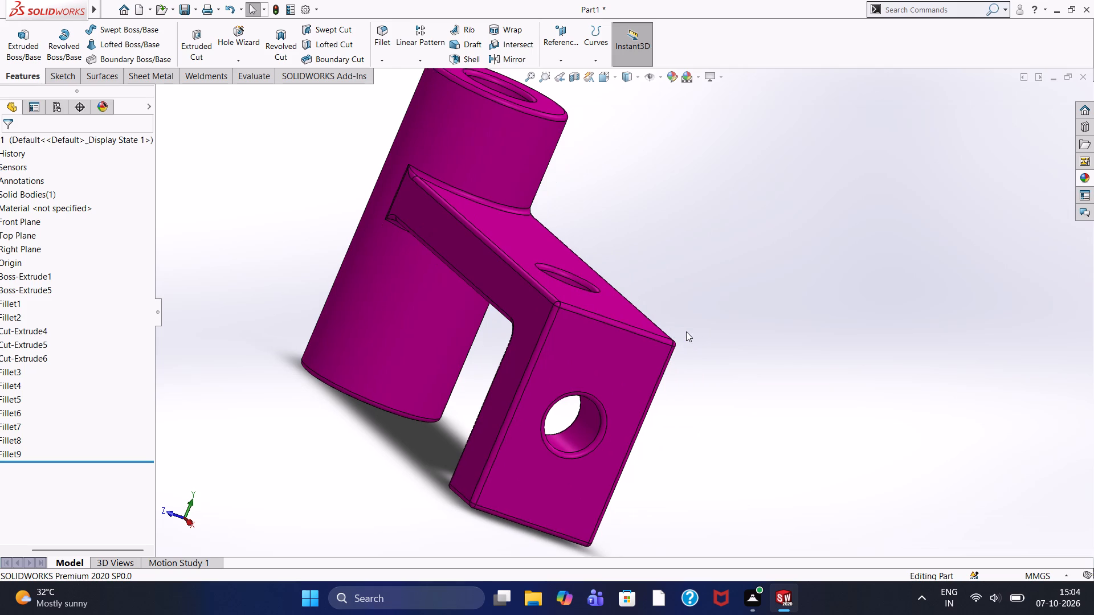
pyautogui.scroll(3, 686, 331)
pyautogui.moveTo(697, 331); pyautogui.dragTo(750, 331, button='middle')
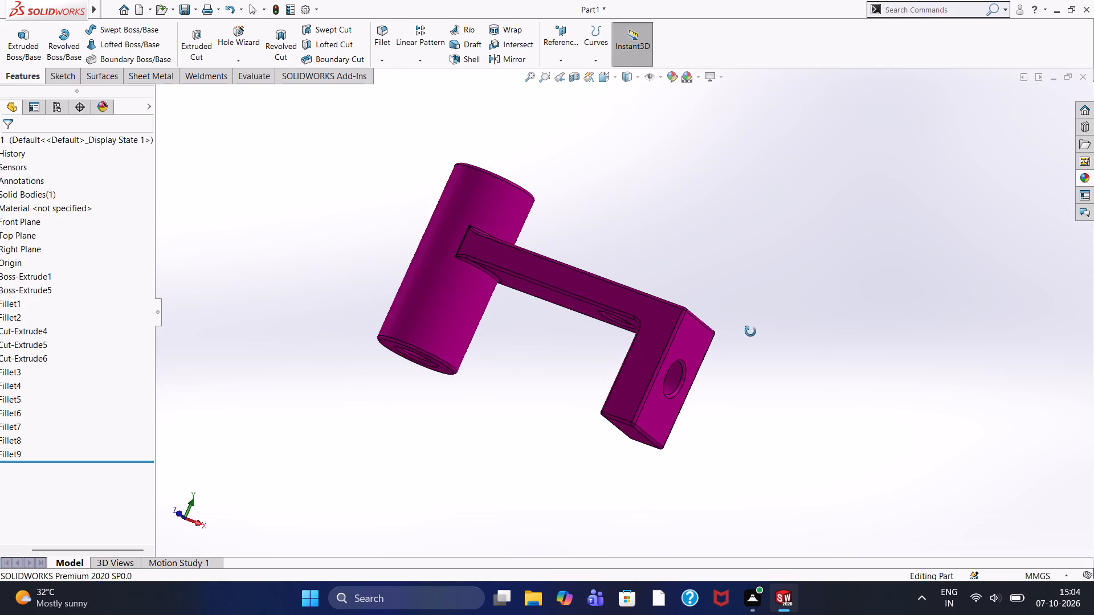
pyautogui.moveTo(750, 331); pyautogui.dragTo(754, 329, button='middle')
pyautogui.scroll(1, 651, 289)
pyautogui.moveTo(655, 259); pyautogui.dragTo(660, 292, button='middle')
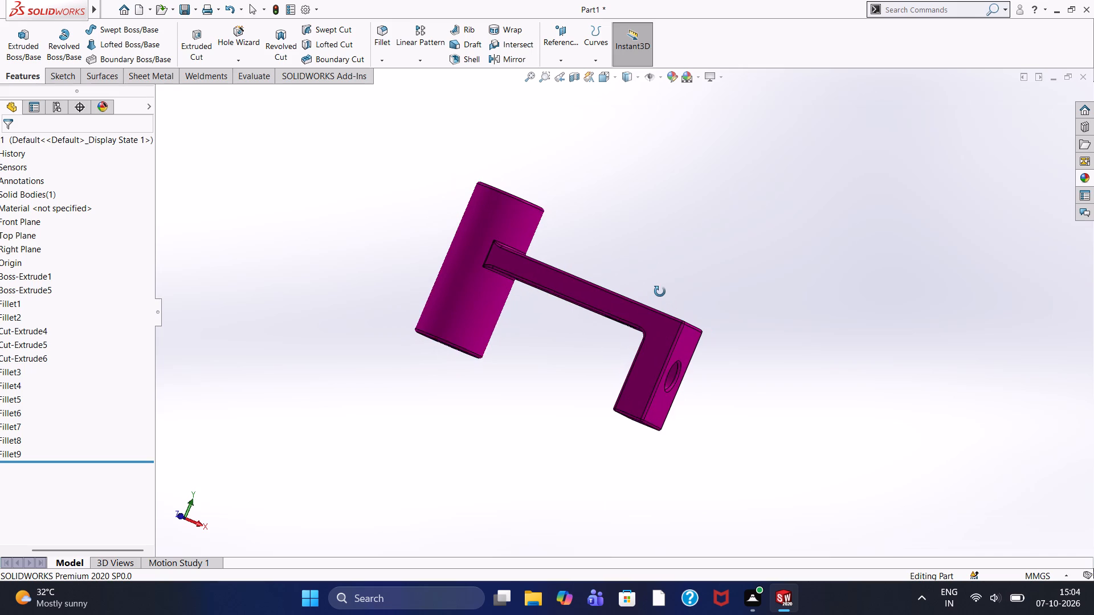
pyautogui.moveTo(660, 292); pyautogui.dragTo(661, 292, button='middle')
pyautogui.moveTo(648, 256); pyautogui.dragTo(660, 304, button='middle')
pyautogui.scroll(3, 662, 289)
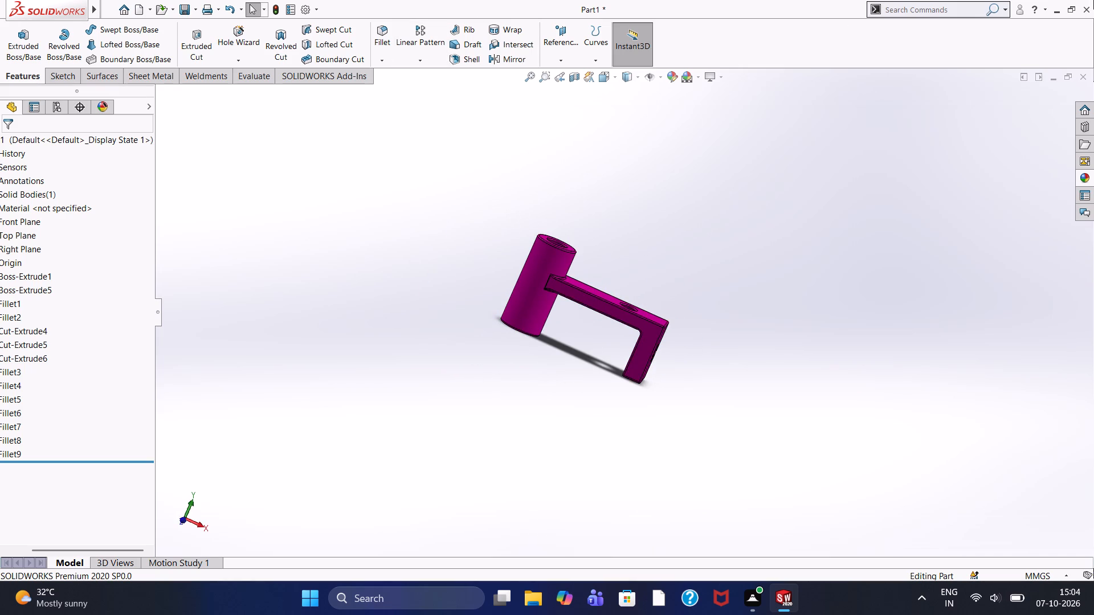
pyautogui.moveTo(479, 246); pyautogui.dragTo(448, 201, button='middle')
# Examine the bracket obliquely from the side, from its leg end and from above, including the boss bore and arm hole.
pyautogui.scroll(-4, 504, 269)
pyautogui.scroll(4, 613, 257)
pyautogui.scroll(-1, 615, 291)
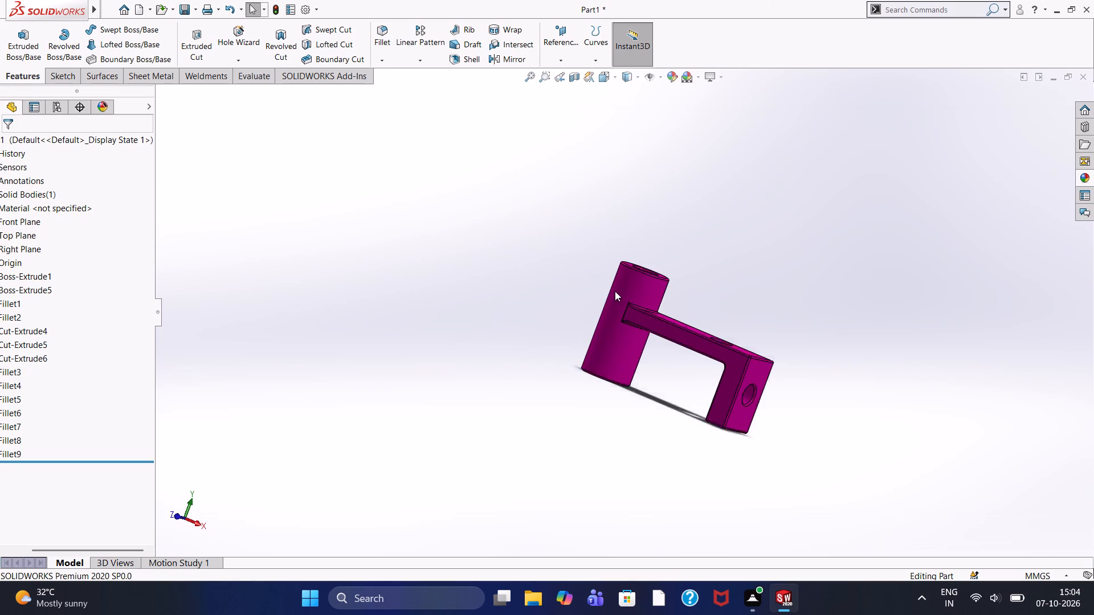
pyautogui.scroll(-2, 615, 291)
pyautogui.scroll(1, 623, 285)
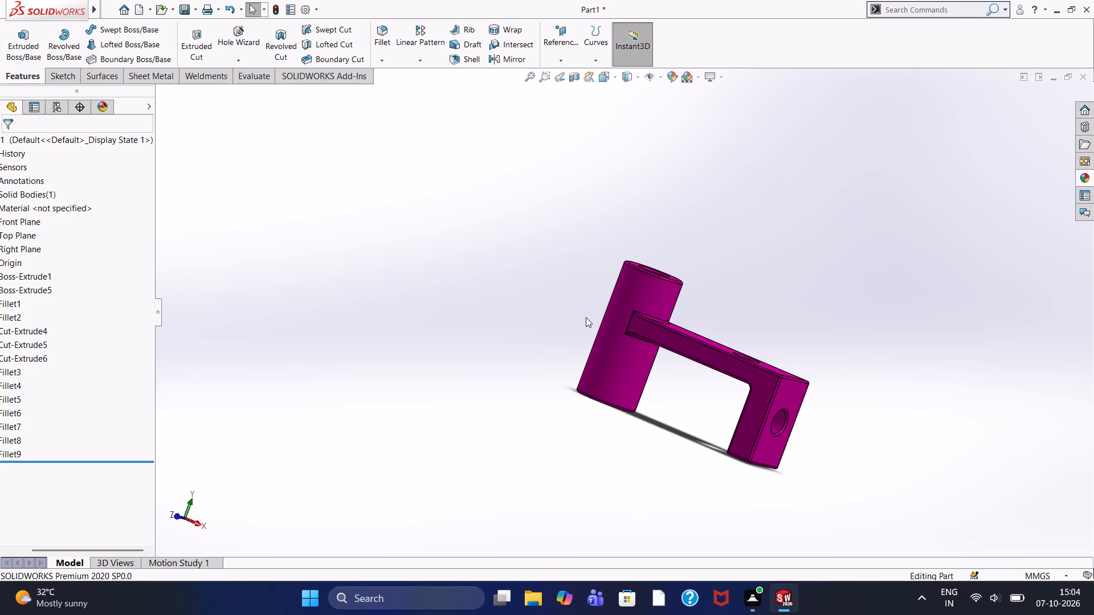
pyautogui.scroll(-1, 590, 308)
pyautogui.scroll(3, 590, 309)
pyautogui.scroll(-1, 597, 349)
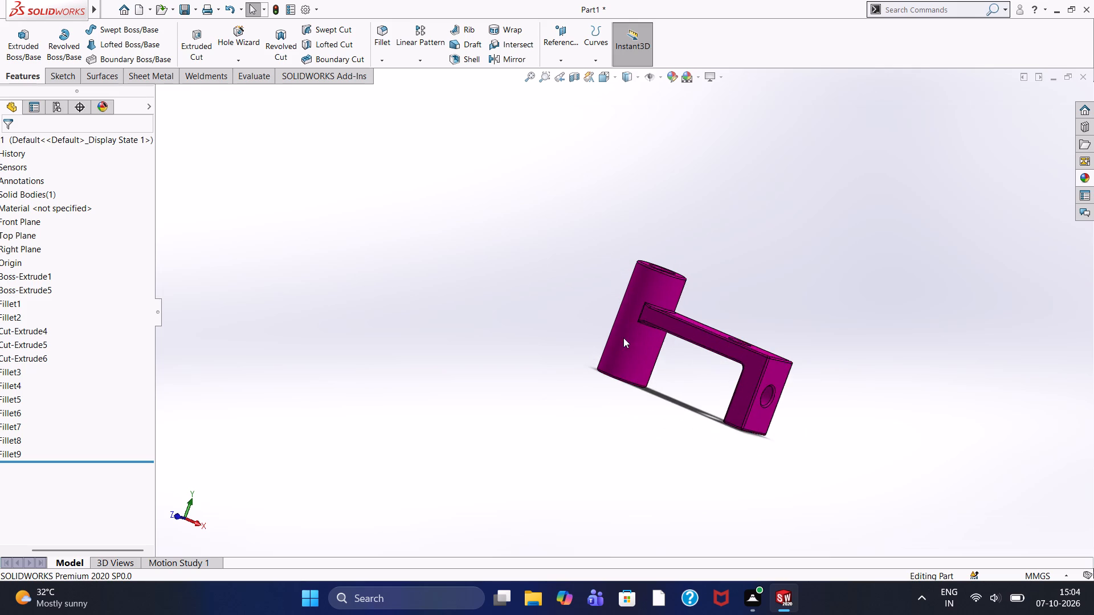
pyautogui.scroll(-3, 635, 337)
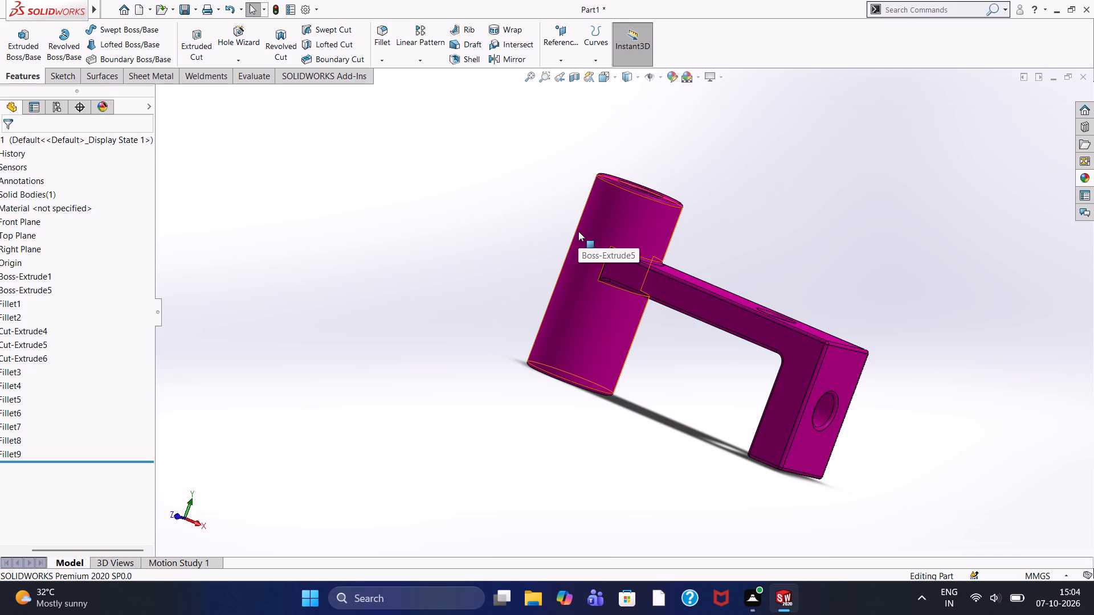
pyautogui.scroll(-2, 587, 289)
pyautogui.scroll(3, 587, 289)
pyautogui.scroll(-1, 587, 289)
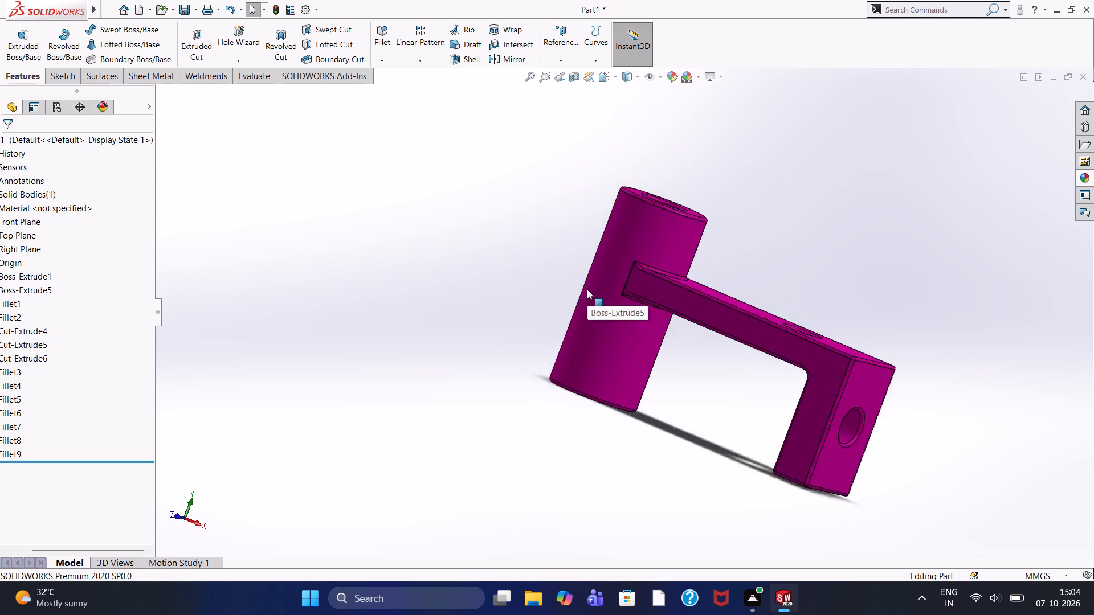
pyautogui.scroll(-1, 587, 289)
pyautogui.scroll(5, 586, 289)
pyautogui.moveTo(544, 265); pyautogui.dragTo(476, 353, button='middle')
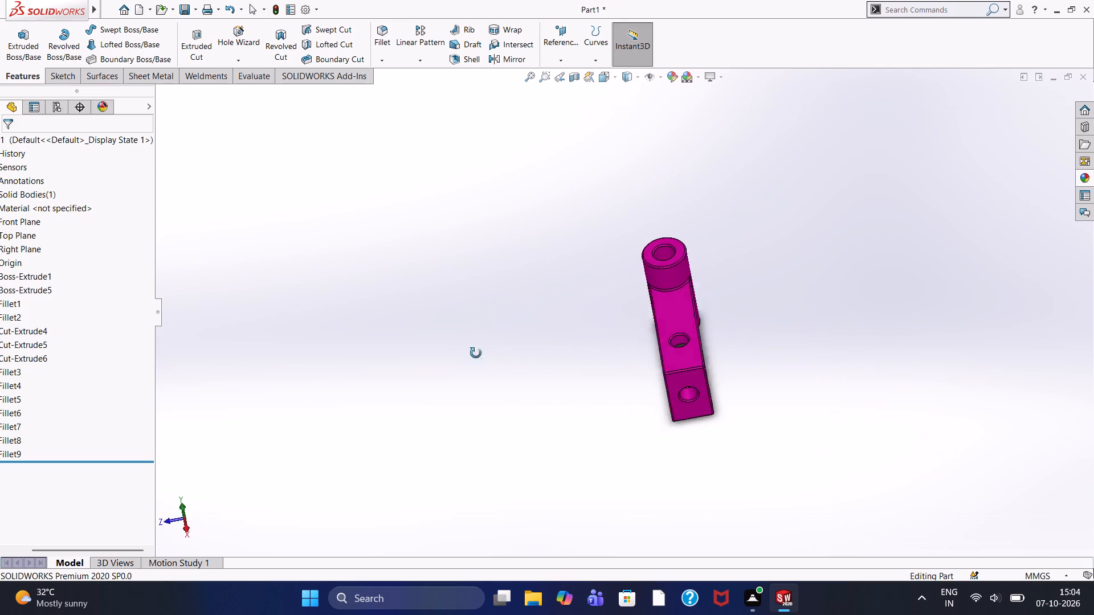
pyautogui.moveTo(476, 353); pyautogui.dragTo(545, 388, button='middle')
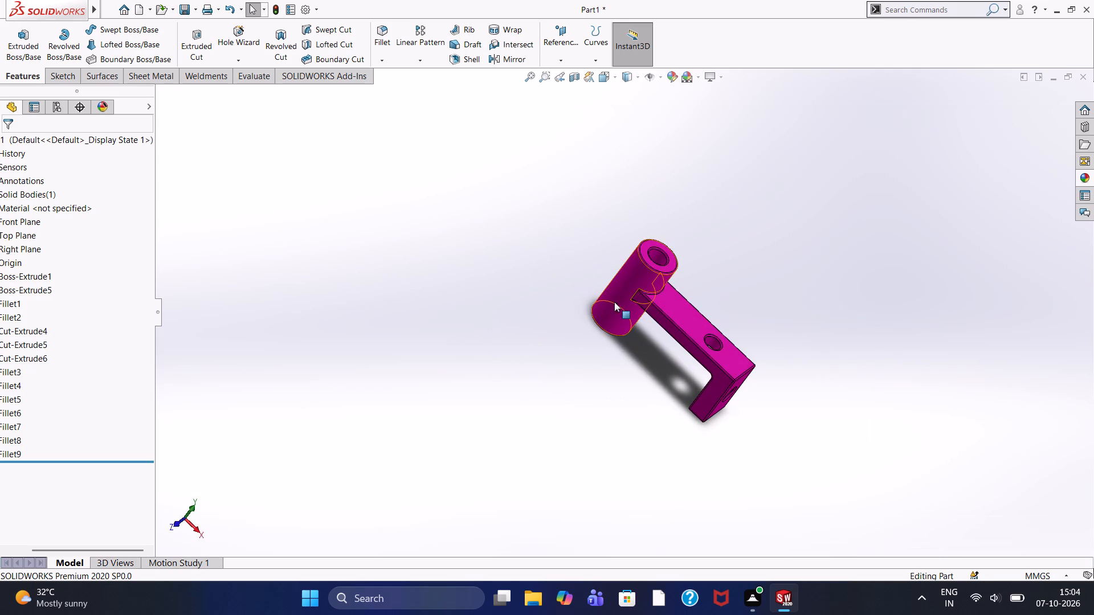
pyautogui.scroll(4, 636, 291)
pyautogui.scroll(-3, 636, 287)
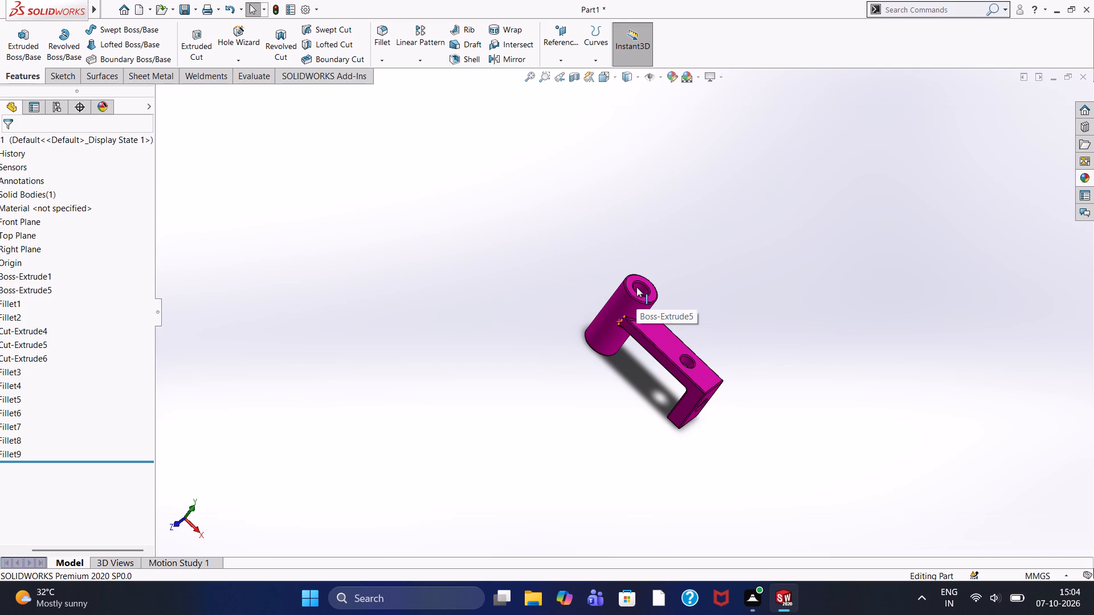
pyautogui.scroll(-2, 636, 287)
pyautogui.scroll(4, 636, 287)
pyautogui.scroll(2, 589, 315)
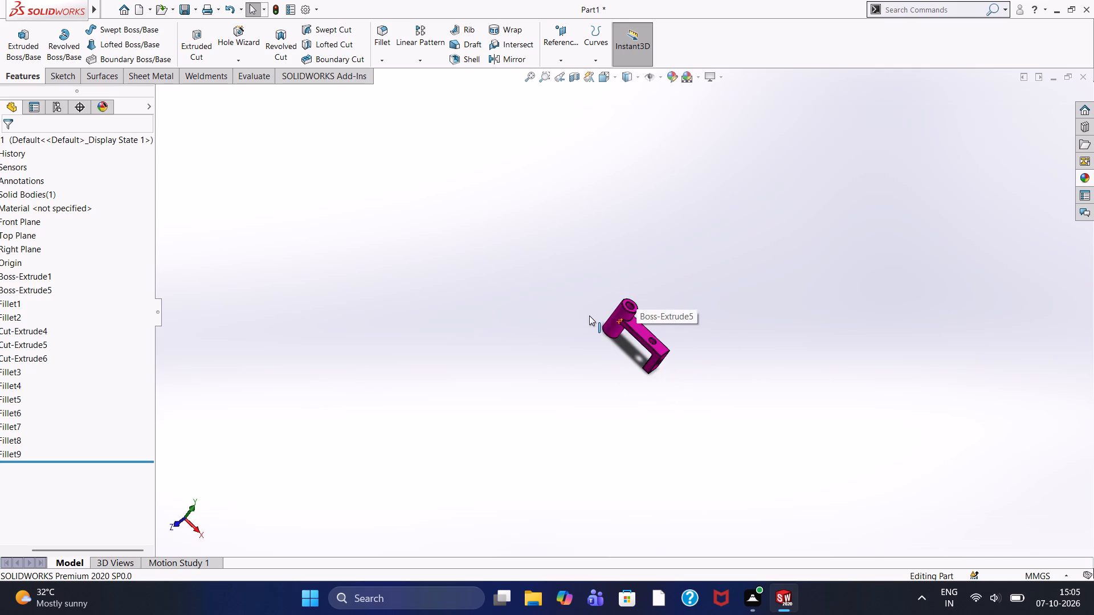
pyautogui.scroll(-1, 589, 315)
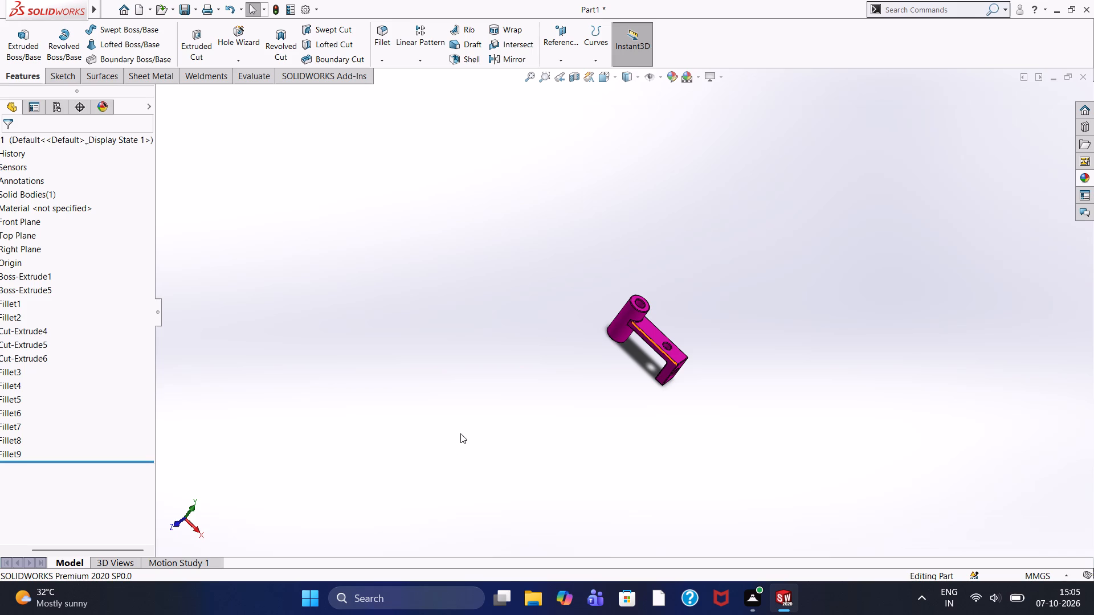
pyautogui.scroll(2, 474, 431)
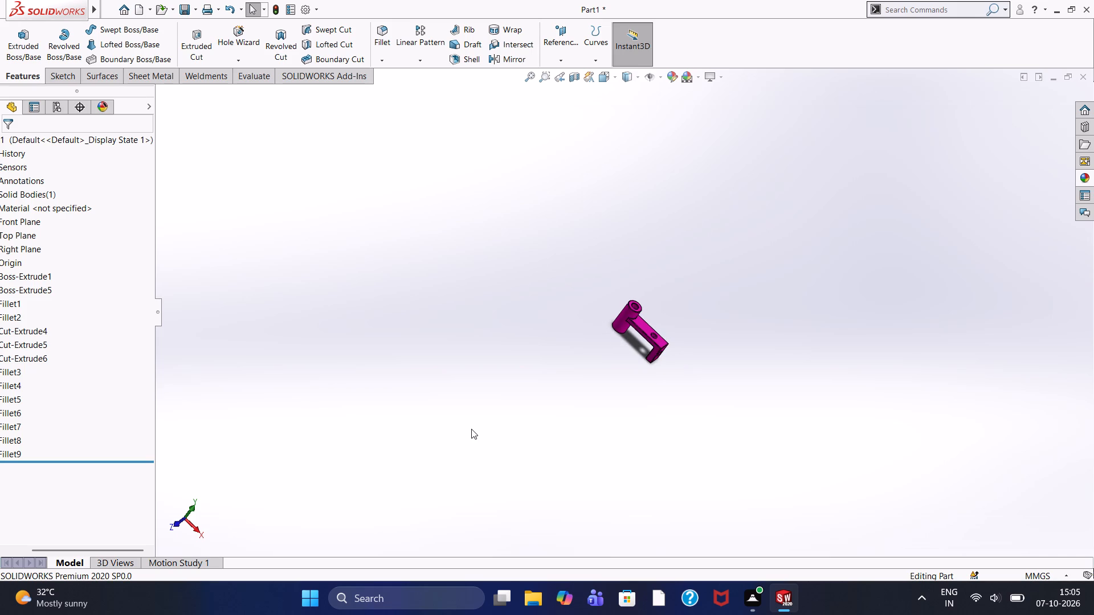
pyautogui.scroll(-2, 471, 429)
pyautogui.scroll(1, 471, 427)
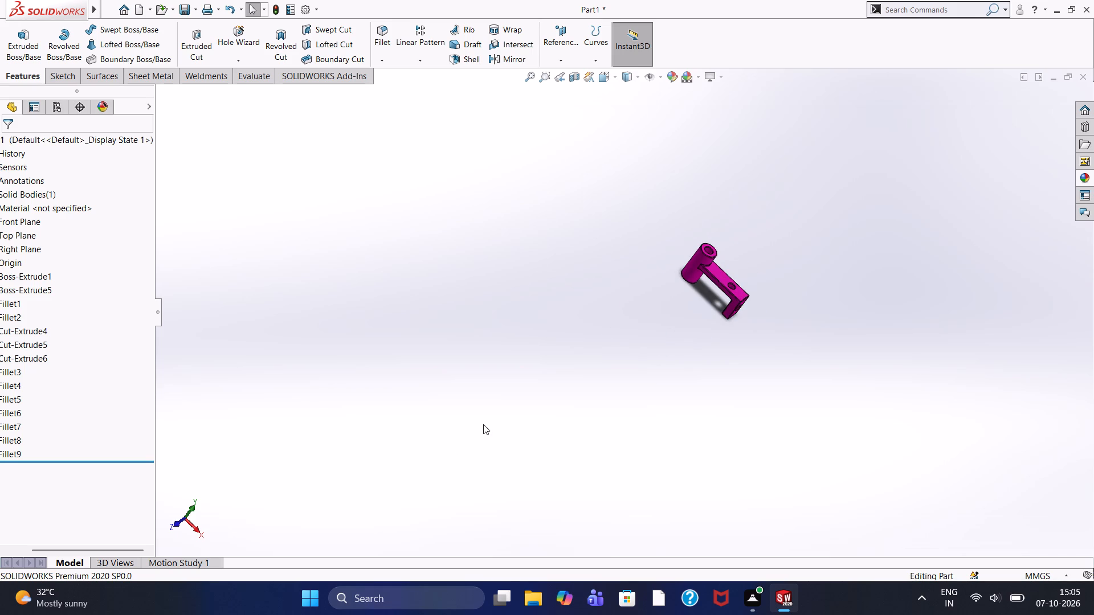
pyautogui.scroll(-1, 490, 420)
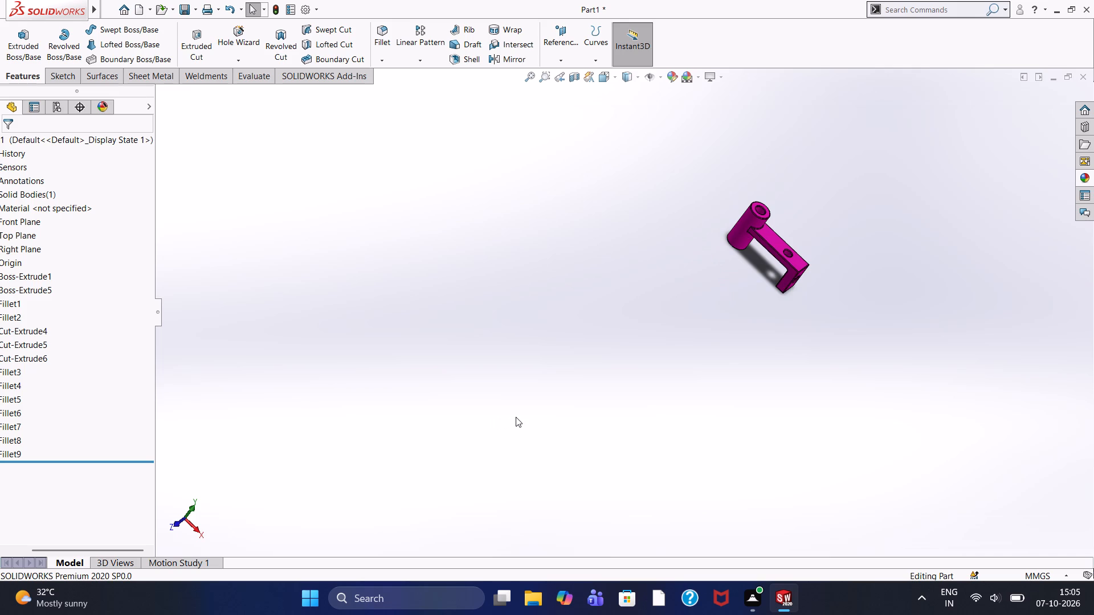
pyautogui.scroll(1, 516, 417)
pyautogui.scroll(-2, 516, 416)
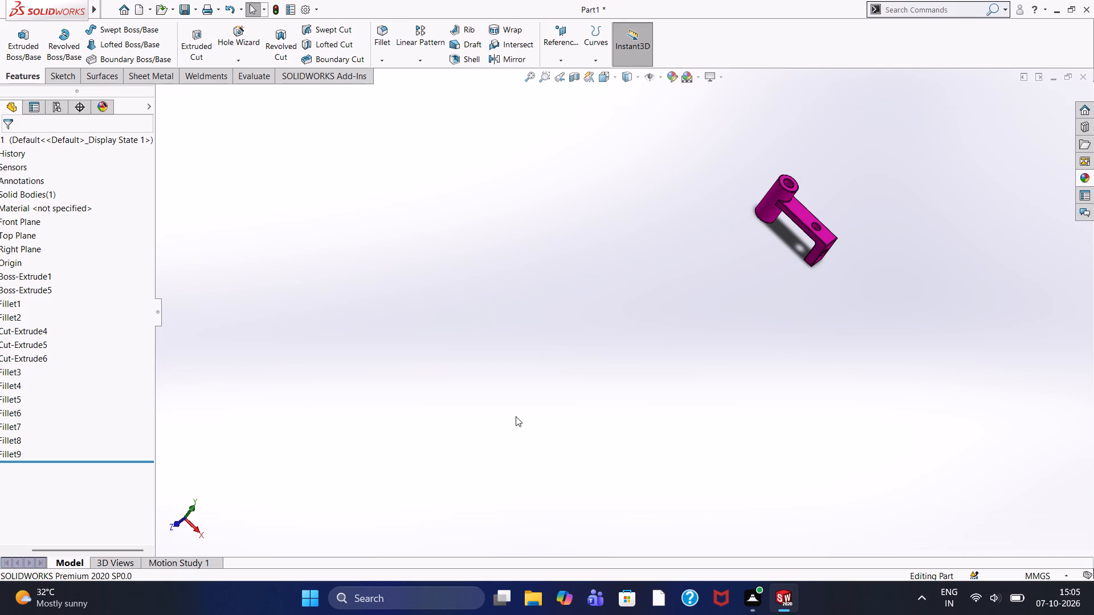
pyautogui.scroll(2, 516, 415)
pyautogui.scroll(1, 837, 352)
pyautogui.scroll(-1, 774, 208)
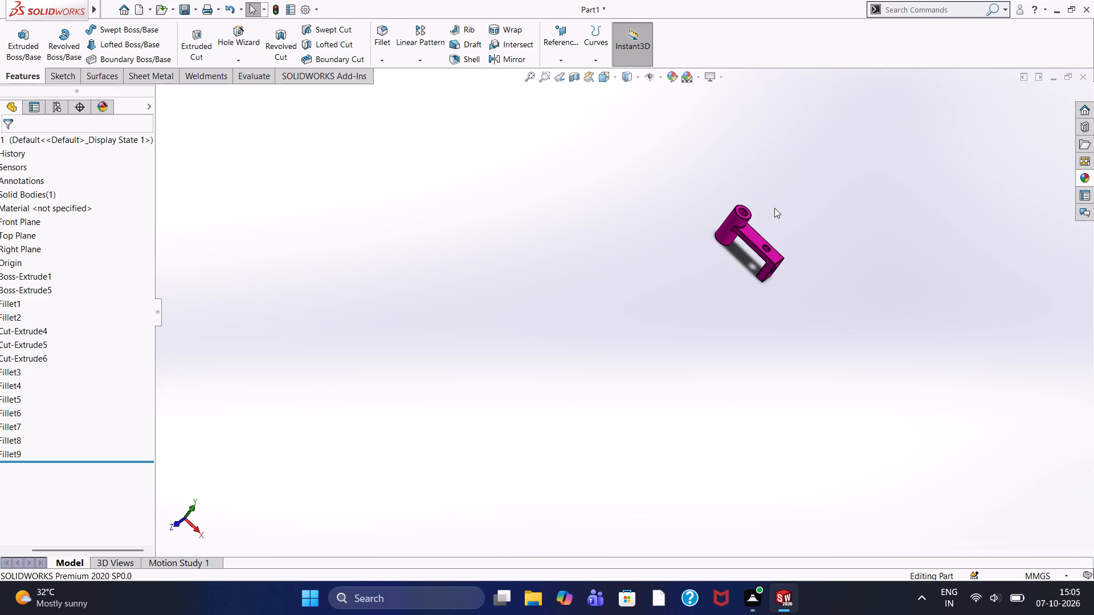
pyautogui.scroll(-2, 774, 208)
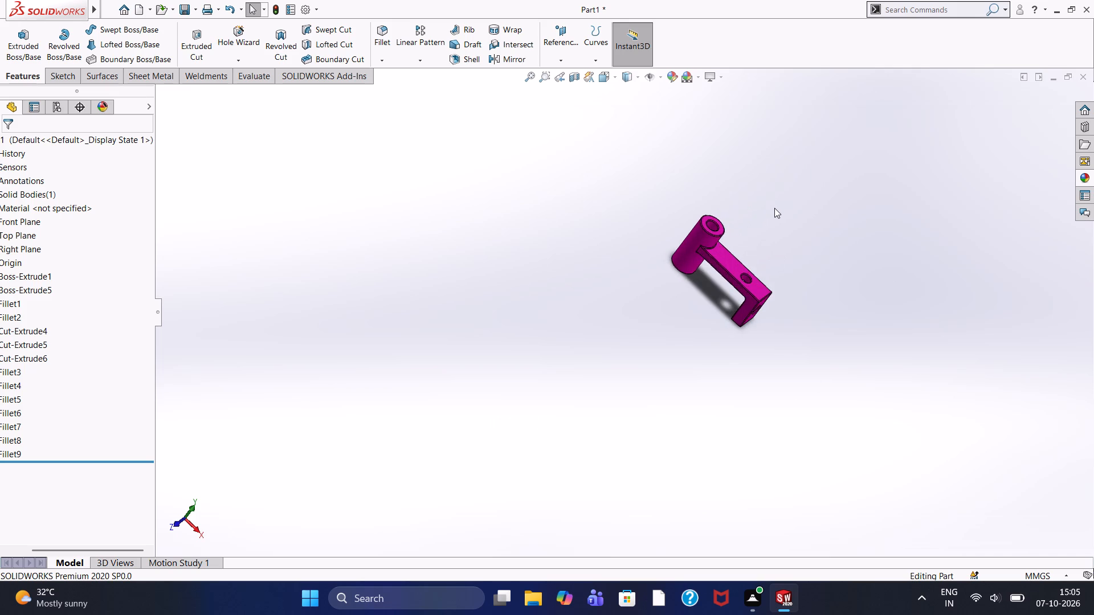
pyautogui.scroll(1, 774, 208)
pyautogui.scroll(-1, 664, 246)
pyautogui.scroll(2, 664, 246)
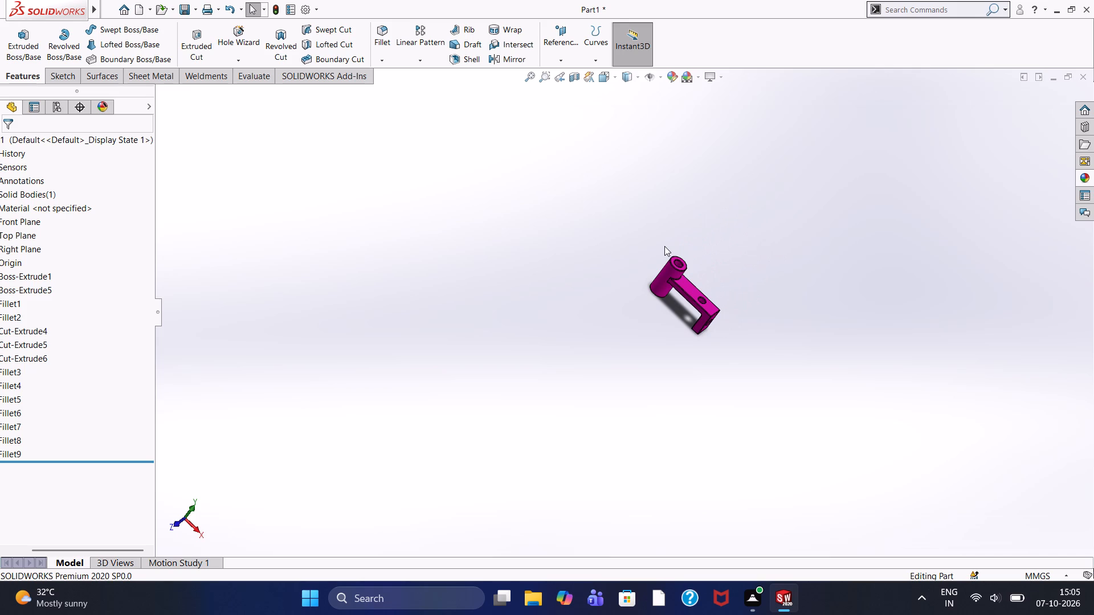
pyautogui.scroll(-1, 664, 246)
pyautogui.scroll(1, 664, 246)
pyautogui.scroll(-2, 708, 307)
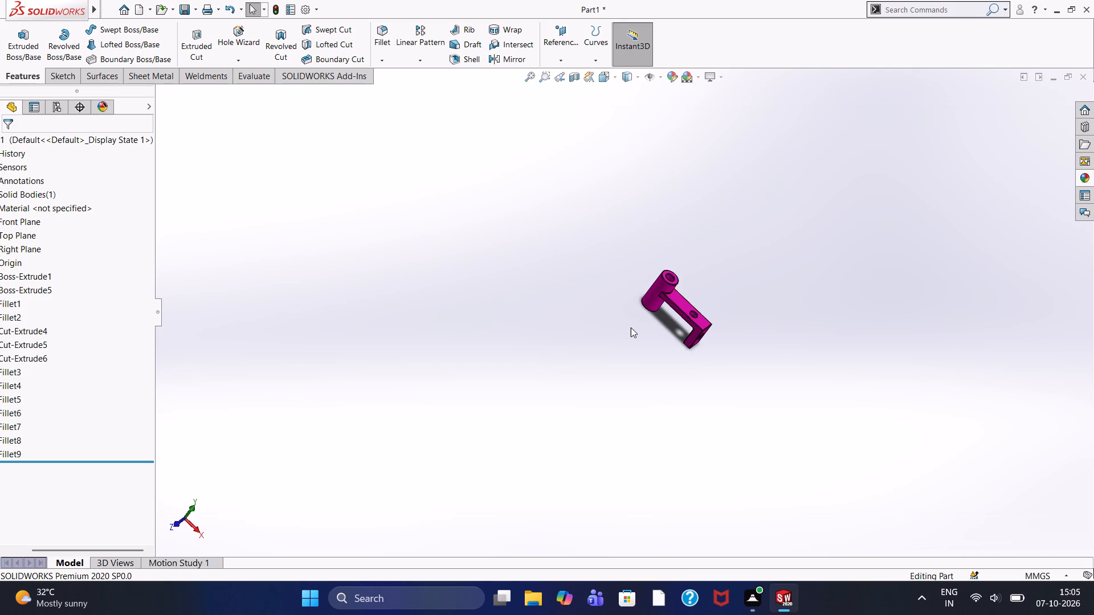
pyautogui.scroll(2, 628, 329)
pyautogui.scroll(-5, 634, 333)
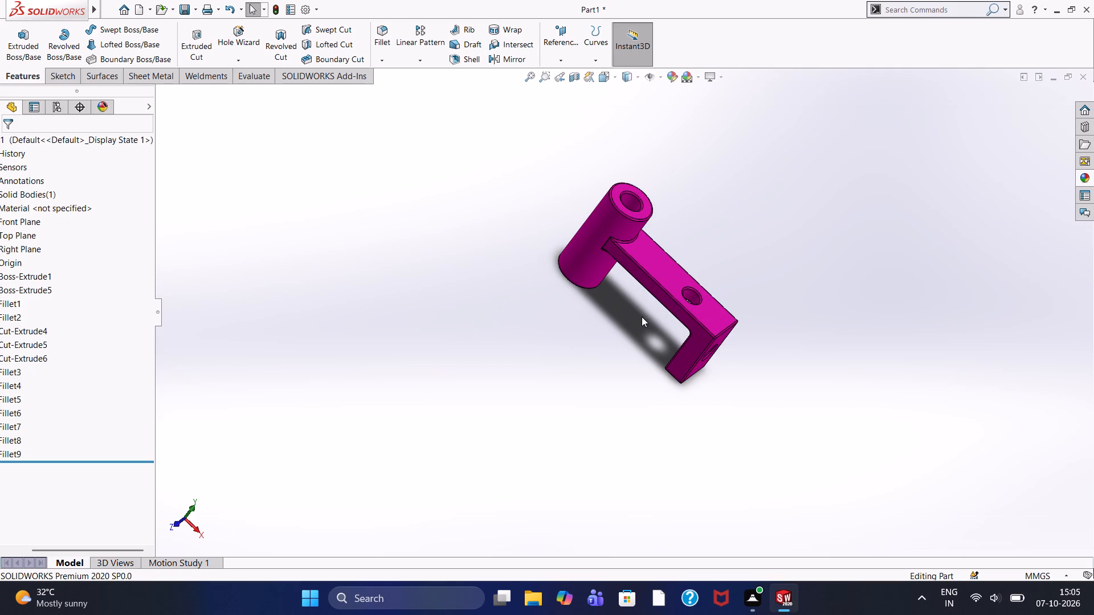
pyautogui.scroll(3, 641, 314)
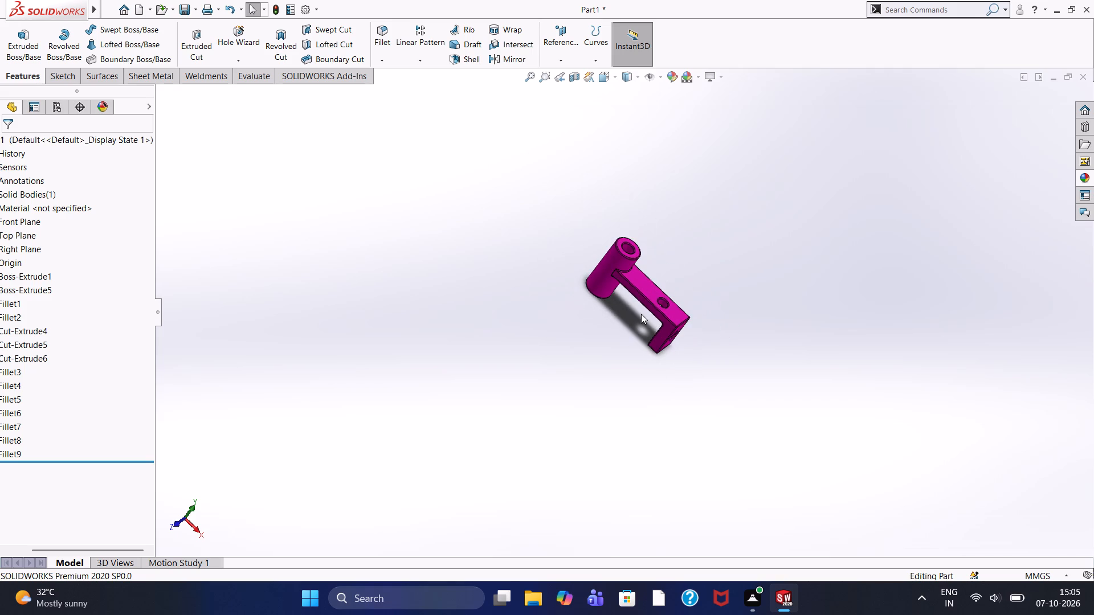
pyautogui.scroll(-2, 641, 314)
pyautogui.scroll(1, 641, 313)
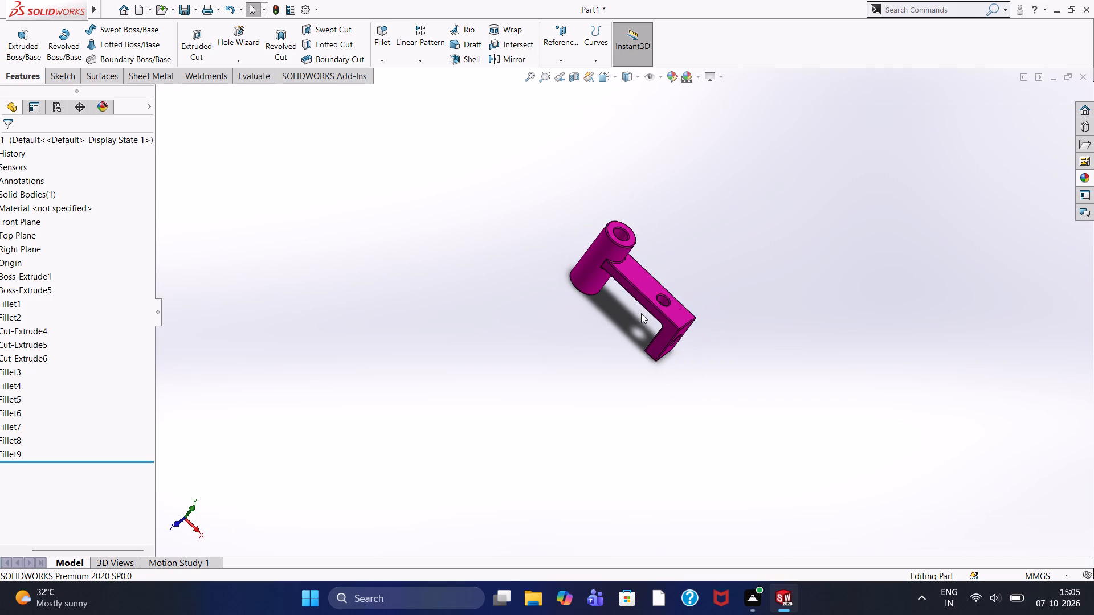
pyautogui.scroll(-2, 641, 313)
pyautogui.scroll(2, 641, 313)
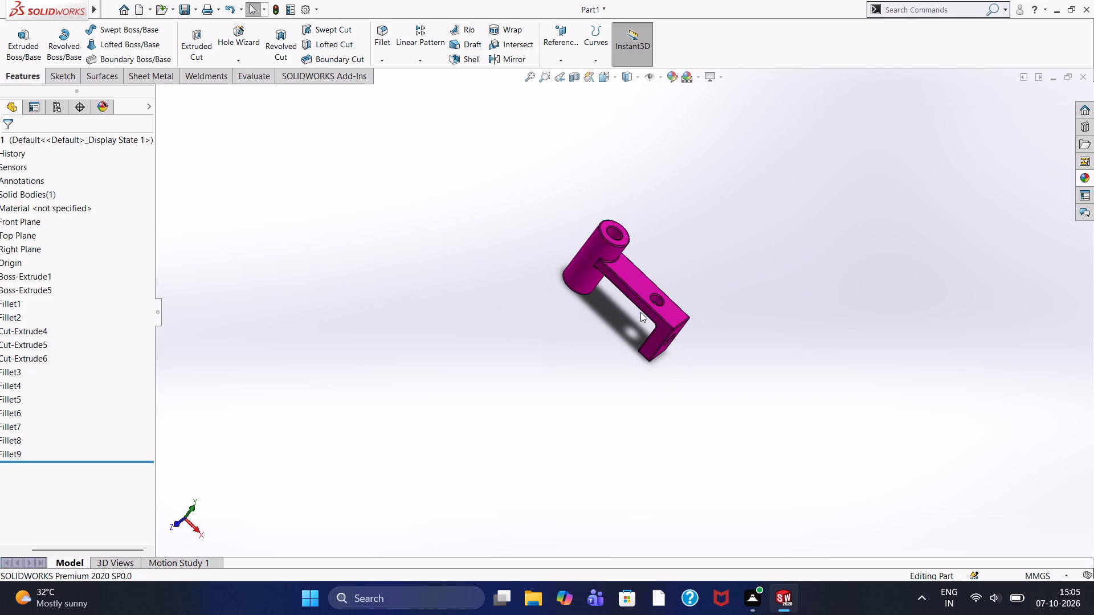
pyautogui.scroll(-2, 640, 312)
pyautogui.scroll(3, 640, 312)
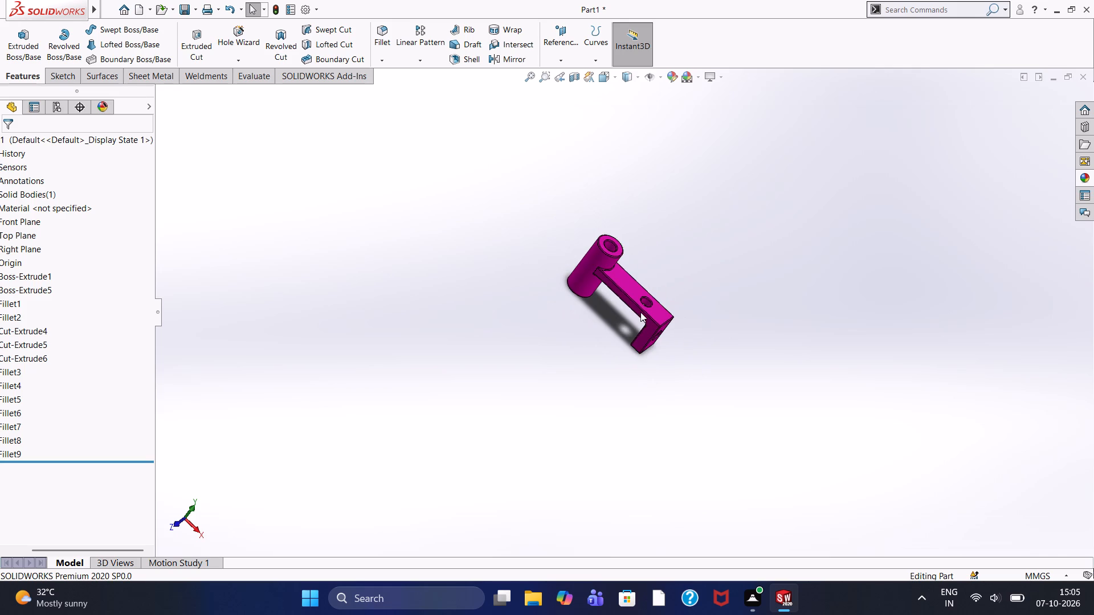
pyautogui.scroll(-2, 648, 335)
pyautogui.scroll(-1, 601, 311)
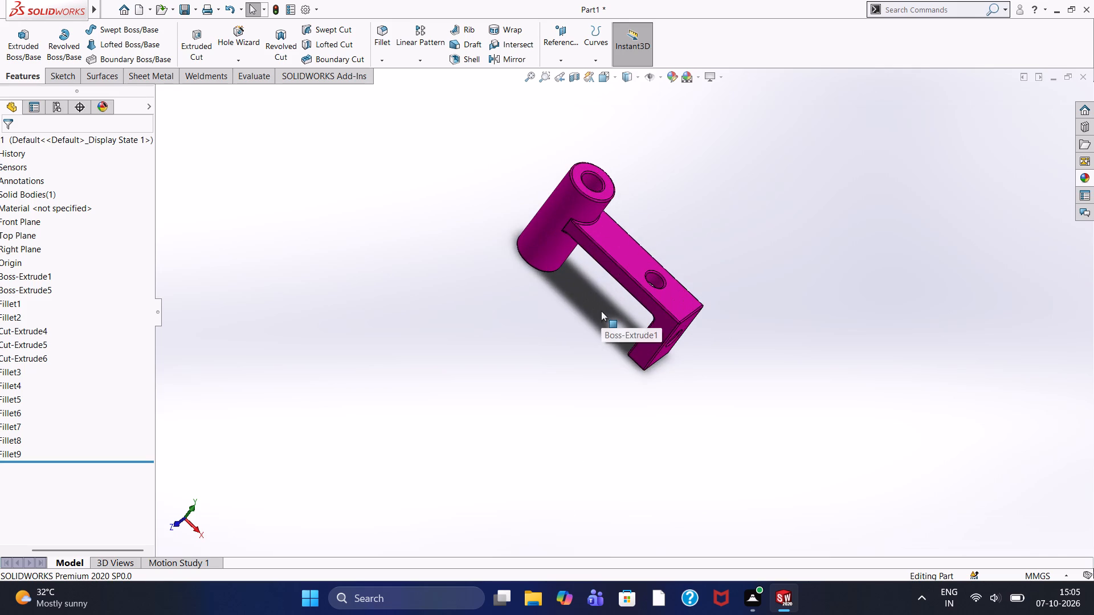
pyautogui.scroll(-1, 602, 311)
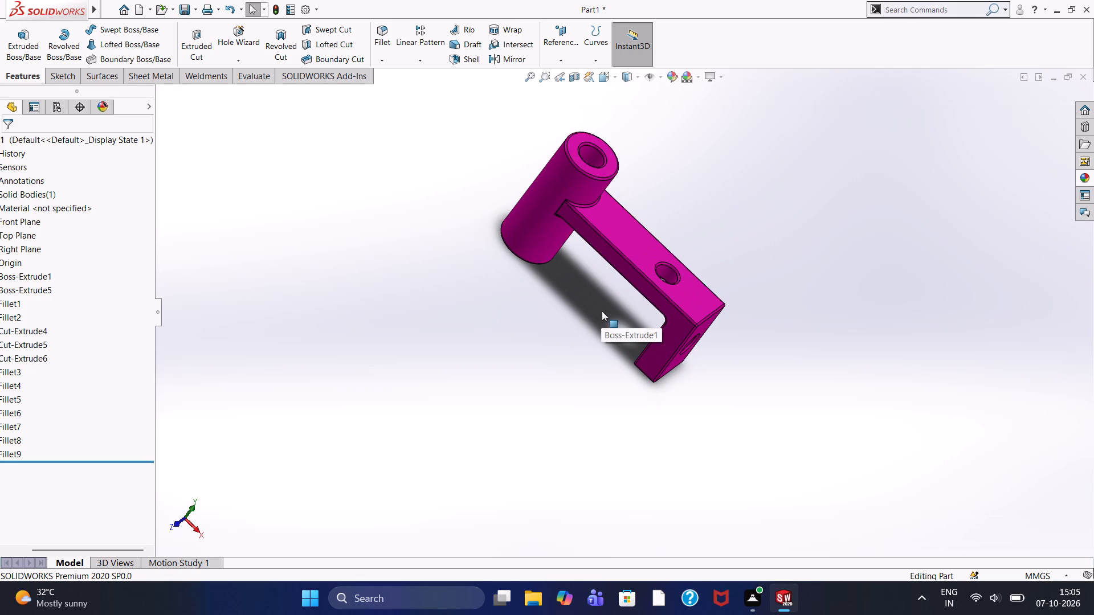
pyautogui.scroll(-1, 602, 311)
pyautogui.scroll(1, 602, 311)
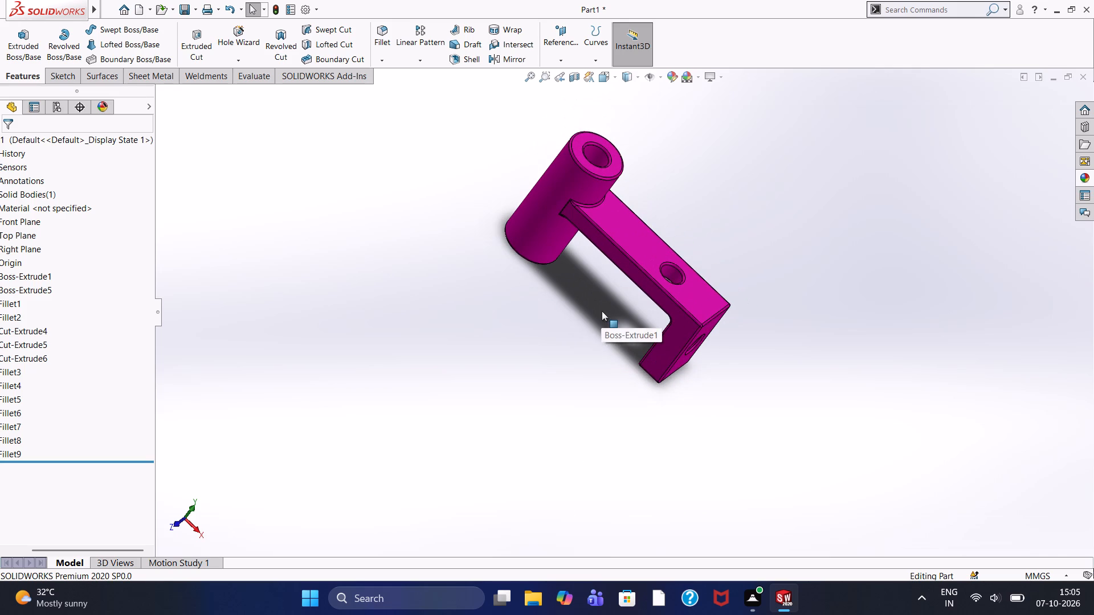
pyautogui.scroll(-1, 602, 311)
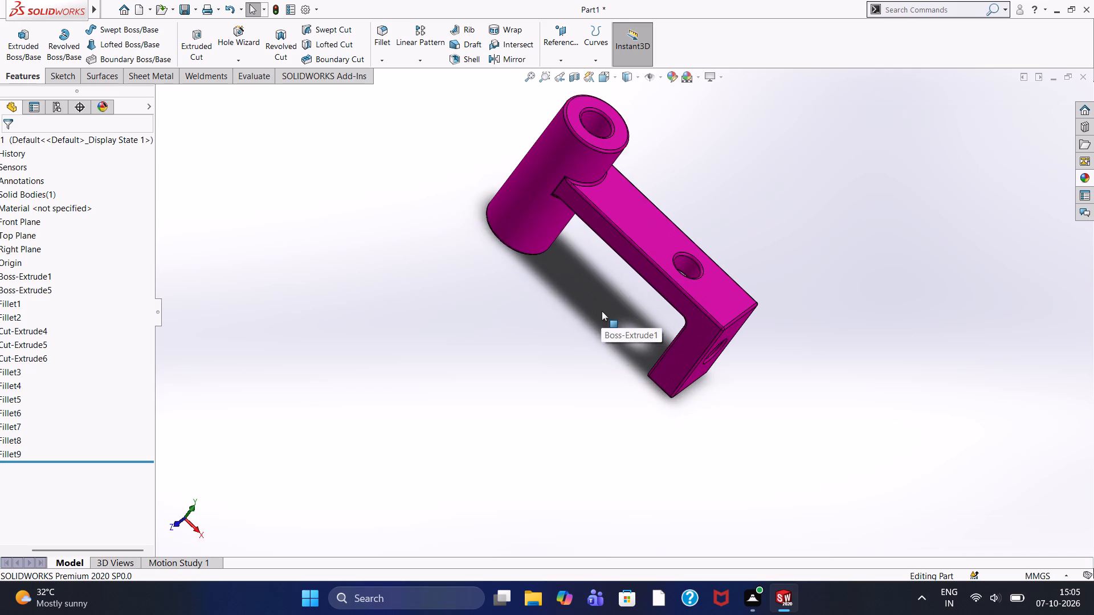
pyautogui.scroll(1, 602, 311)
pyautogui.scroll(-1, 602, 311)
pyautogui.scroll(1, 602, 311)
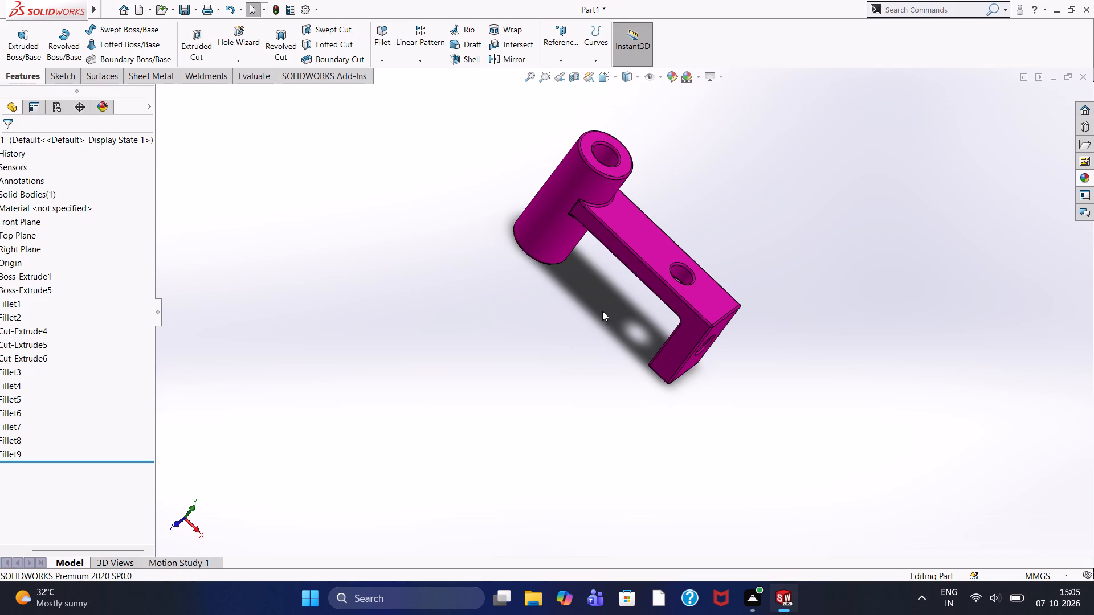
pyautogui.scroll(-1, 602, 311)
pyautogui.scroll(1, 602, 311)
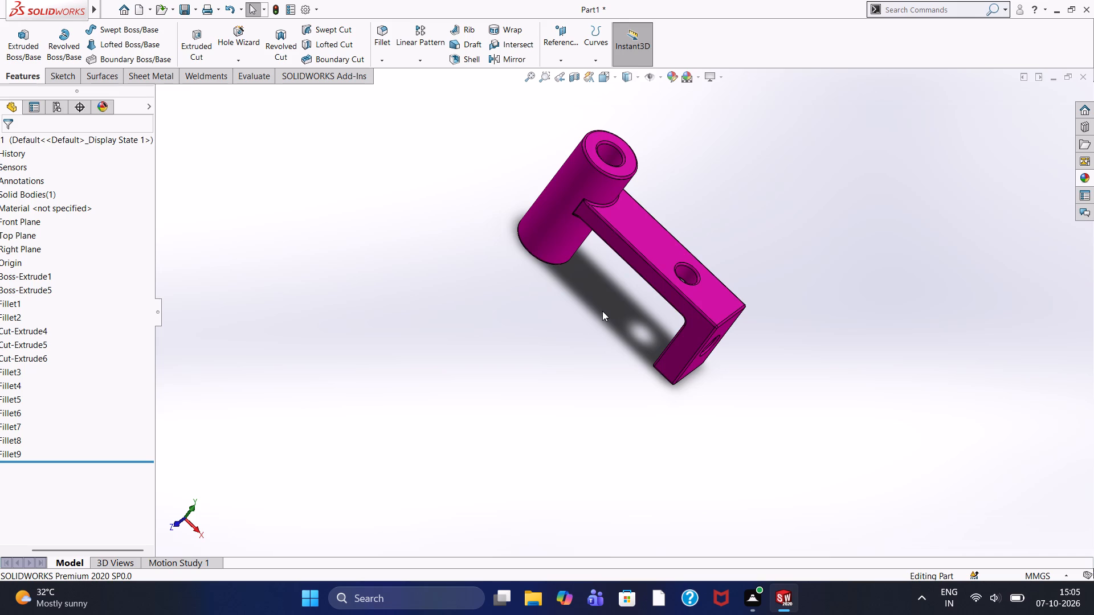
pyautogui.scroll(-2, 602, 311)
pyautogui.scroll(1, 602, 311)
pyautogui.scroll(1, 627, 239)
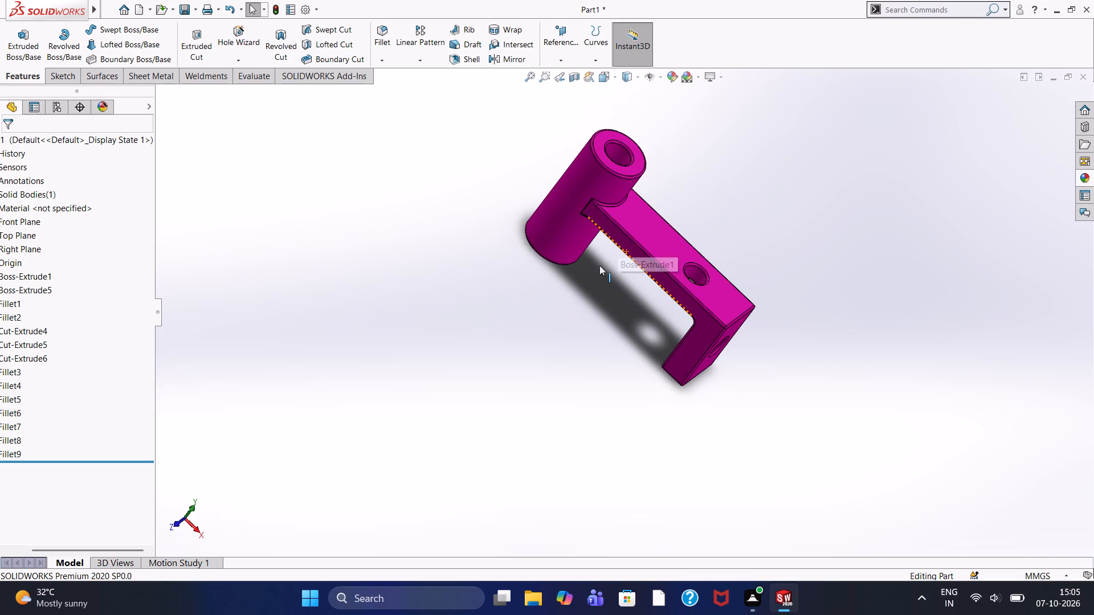
# Examine the bracket from slightly below, obliquely from above and nearly side-on, including the boss, arm and leg.
pyautogui.moveTo(595, 267); pyautogui.dragTo(634, 194, button='middle')
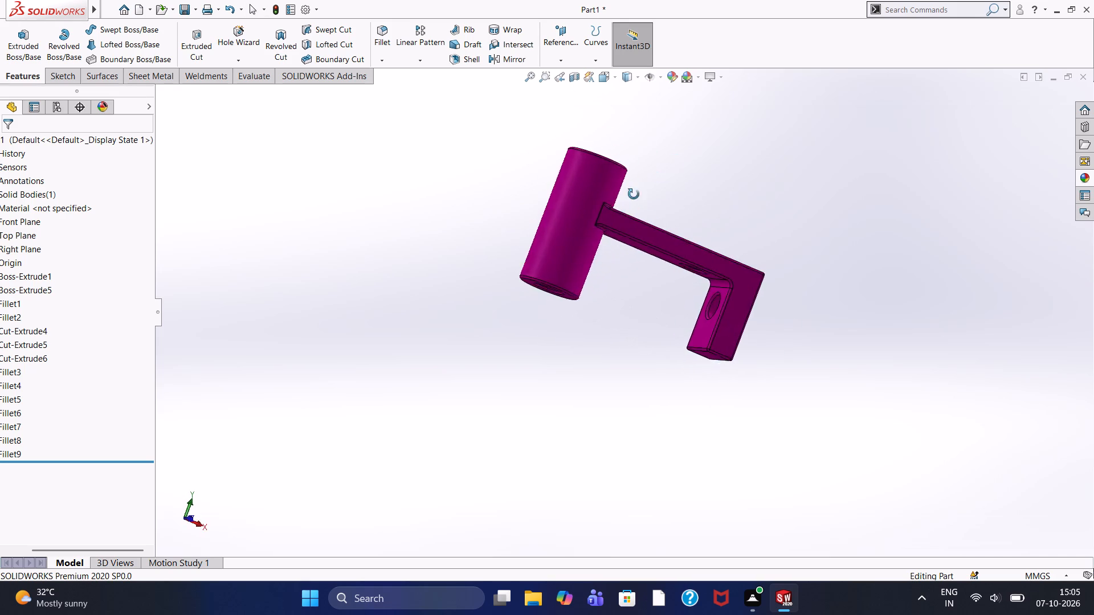
pyautogui.moveTo(634, 194); pyautogui.dragTo(562, 222, button='middle')
pyautogui.scroll(-4, 560, 225)
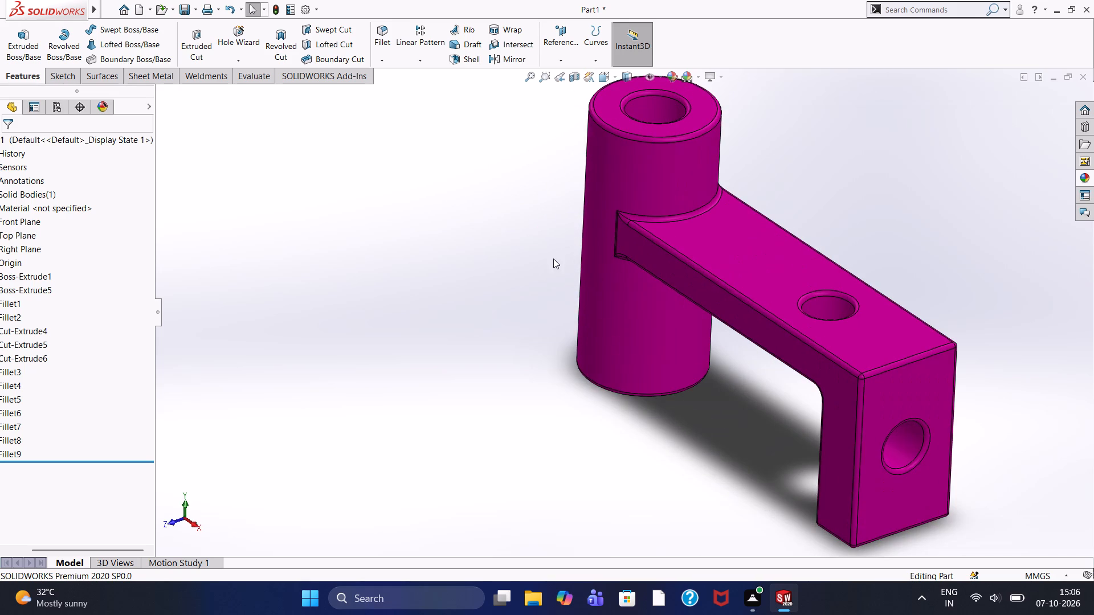
pyautogui.scroll(3, 507, 268)
pyautogui.moveTo(509, 267); pyautogui.dragTo(558, 227, button='middle')
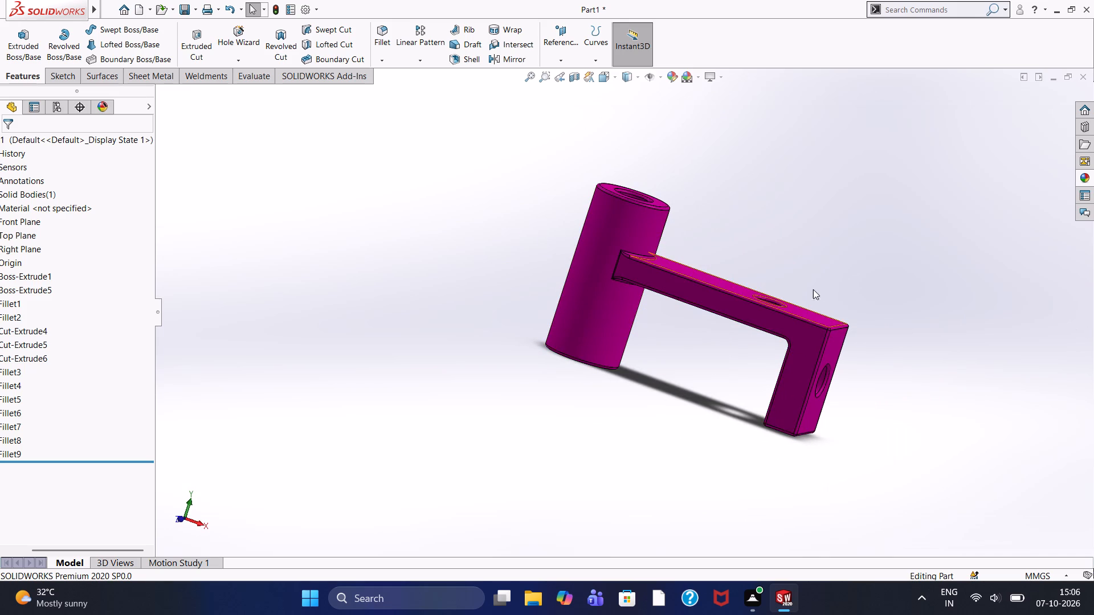
pyautogui.scroll(-1, 801, 293)
pyautogui.scroll(3, 732, 315)
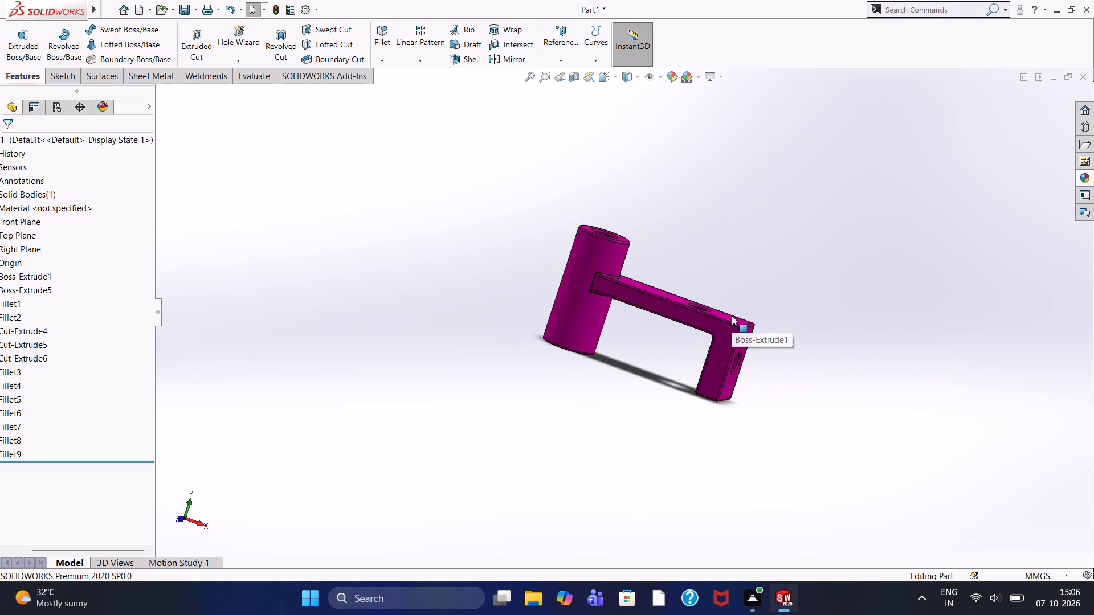
pyautogui.scroll(1, 732, 315)
pyautogui.scroll(-4, 650, 327)
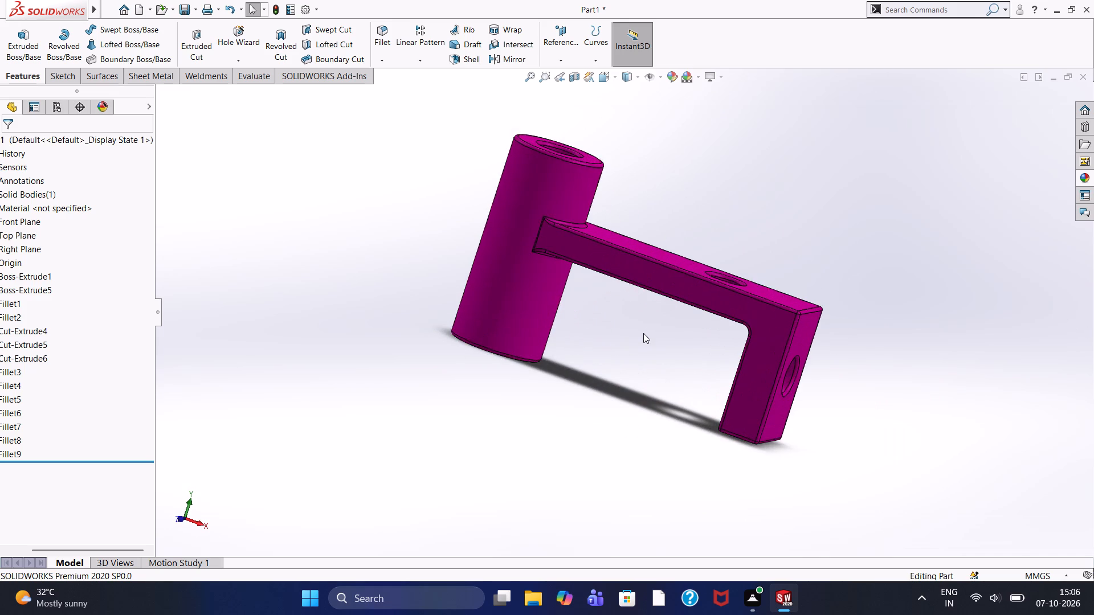
pyautogui.scroll(2, 643, 333)
pyautogui.scroll(-2, 642, 333)
pyautogui.scroll(1, 642, 333)
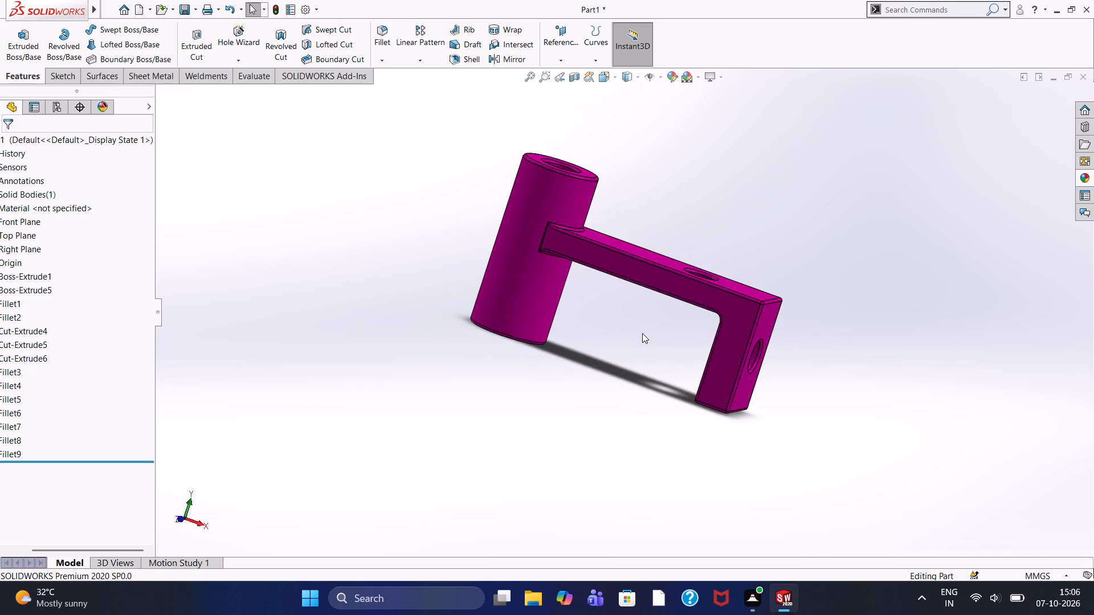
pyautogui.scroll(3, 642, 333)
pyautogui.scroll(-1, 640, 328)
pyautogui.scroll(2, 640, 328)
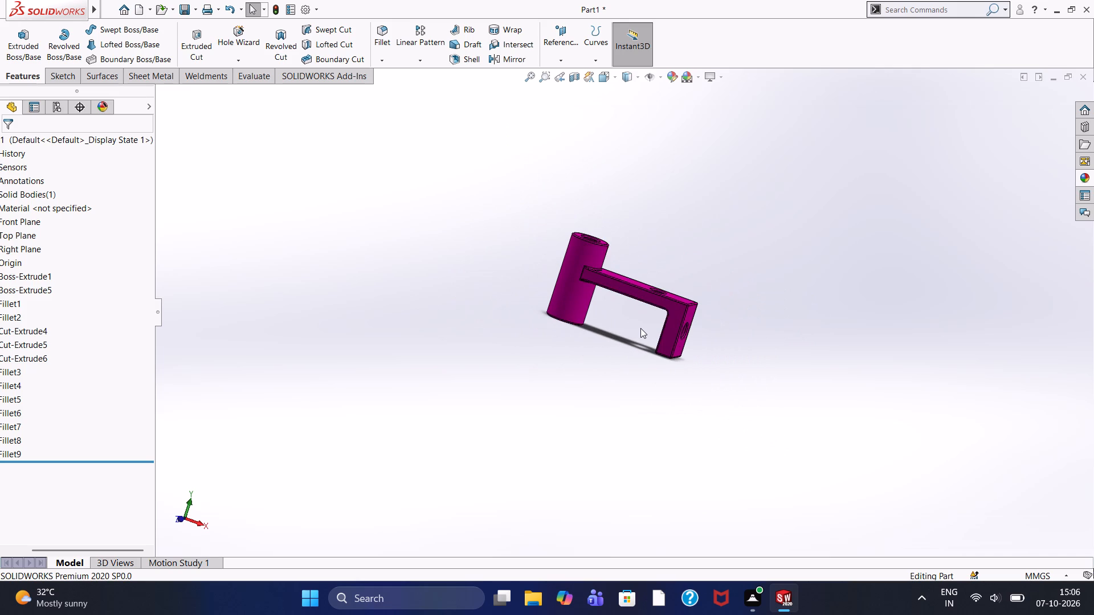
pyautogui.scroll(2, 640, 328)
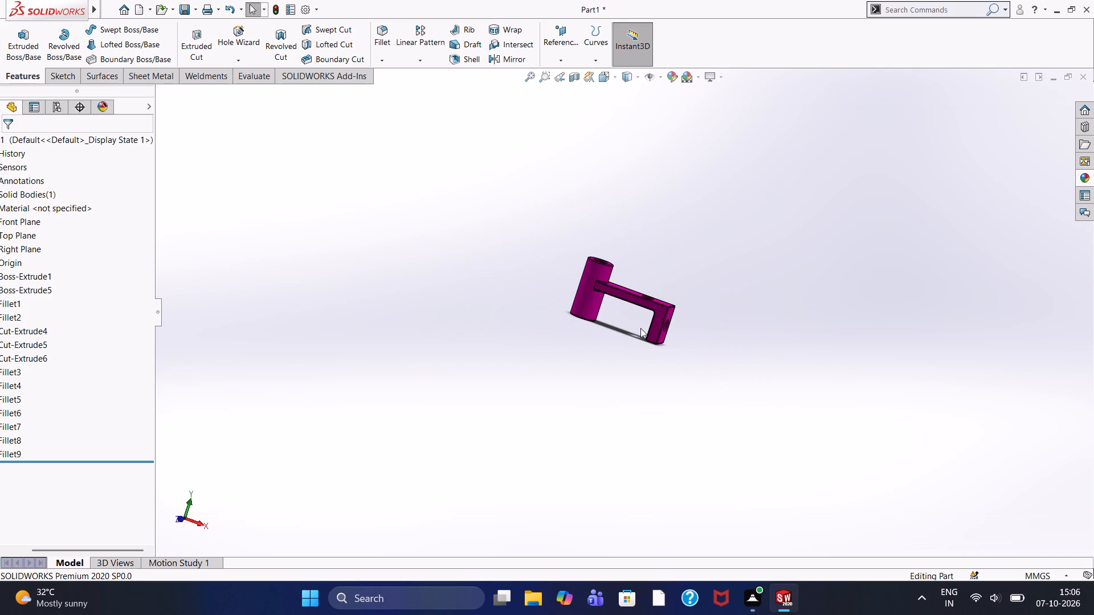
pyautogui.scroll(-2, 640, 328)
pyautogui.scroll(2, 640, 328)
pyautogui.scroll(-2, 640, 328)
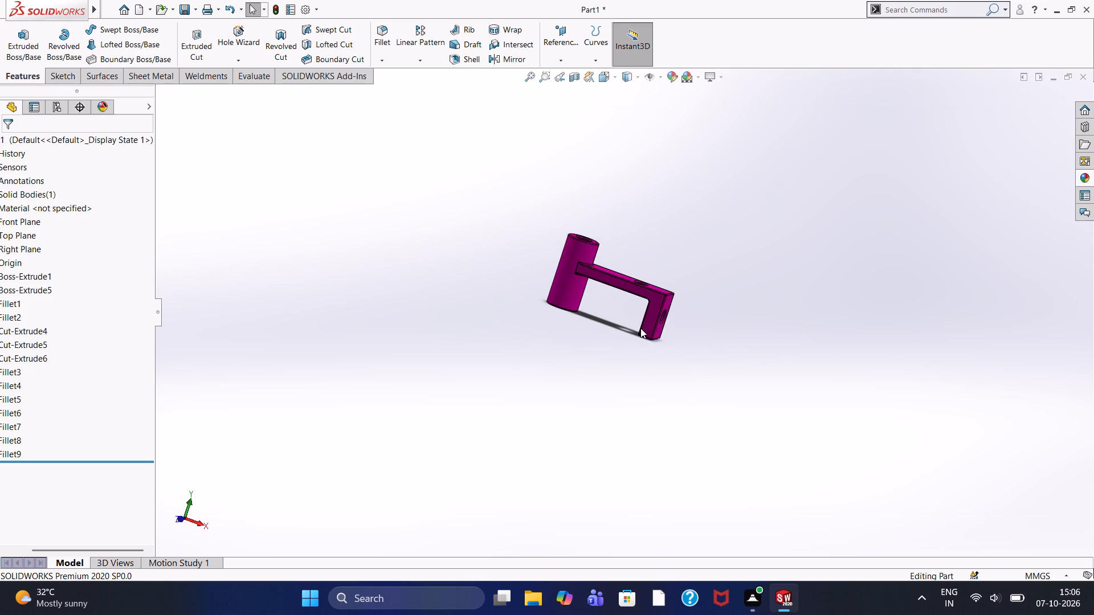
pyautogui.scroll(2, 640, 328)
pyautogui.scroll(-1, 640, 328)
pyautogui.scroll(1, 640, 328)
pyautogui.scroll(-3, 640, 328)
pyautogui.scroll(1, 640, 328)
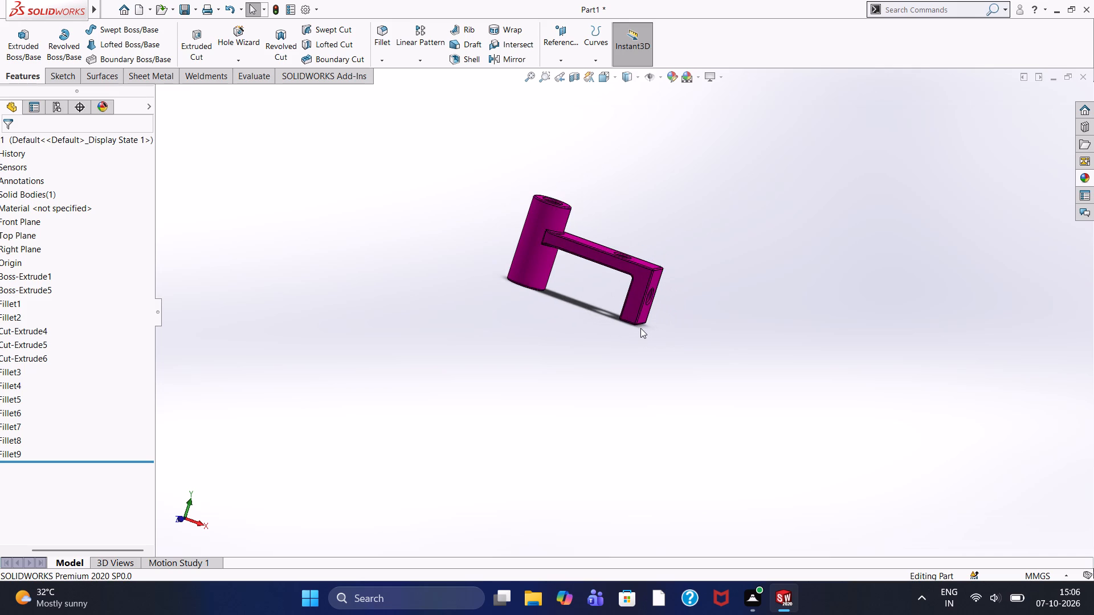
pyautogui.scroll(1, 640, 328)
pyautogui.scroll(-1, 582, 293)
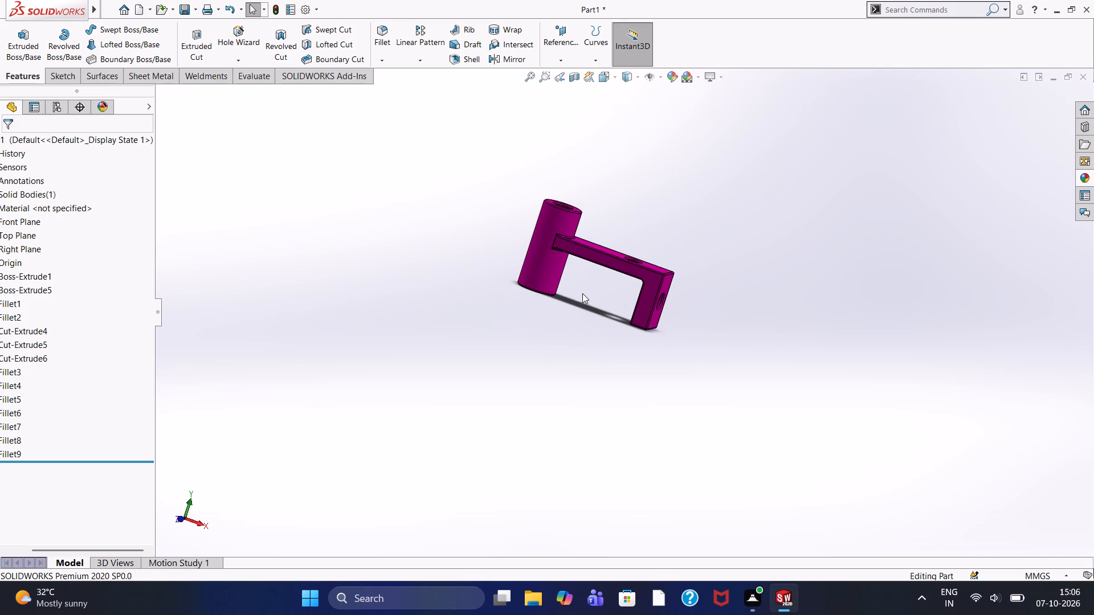
# Examine the whole bracket obliquely from above, including the boss bore, the arm hole and the leg hole.
pyautogui.moveTo(584, 292); pyautogui.dragTo(557, 348, button='middle')
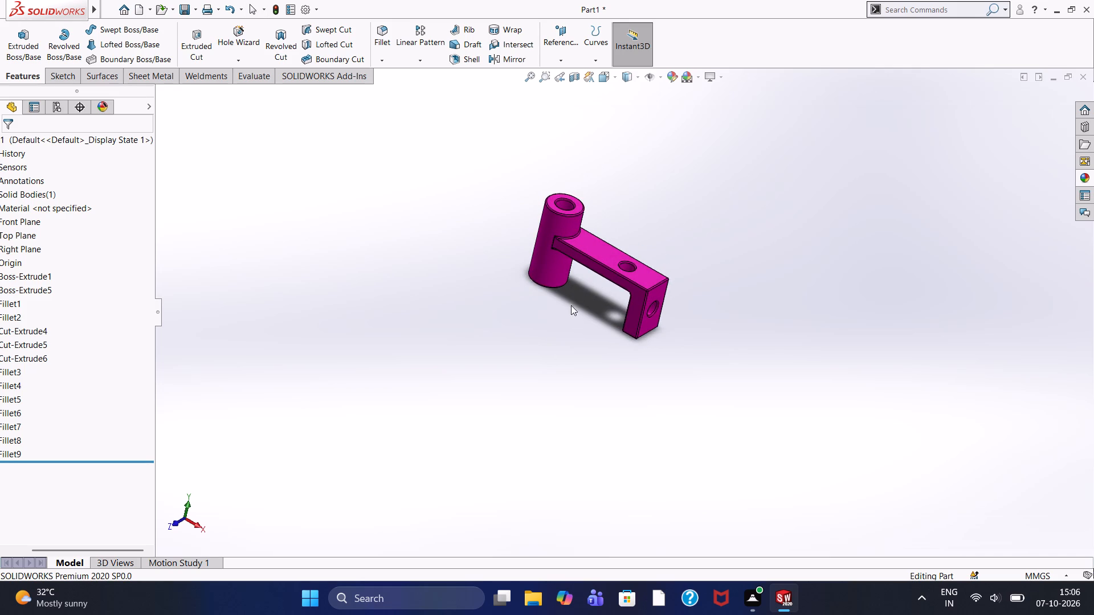
pyautogui.scroll(-5, 588, 281)
pyautogui.scroll(3, 583, 280)
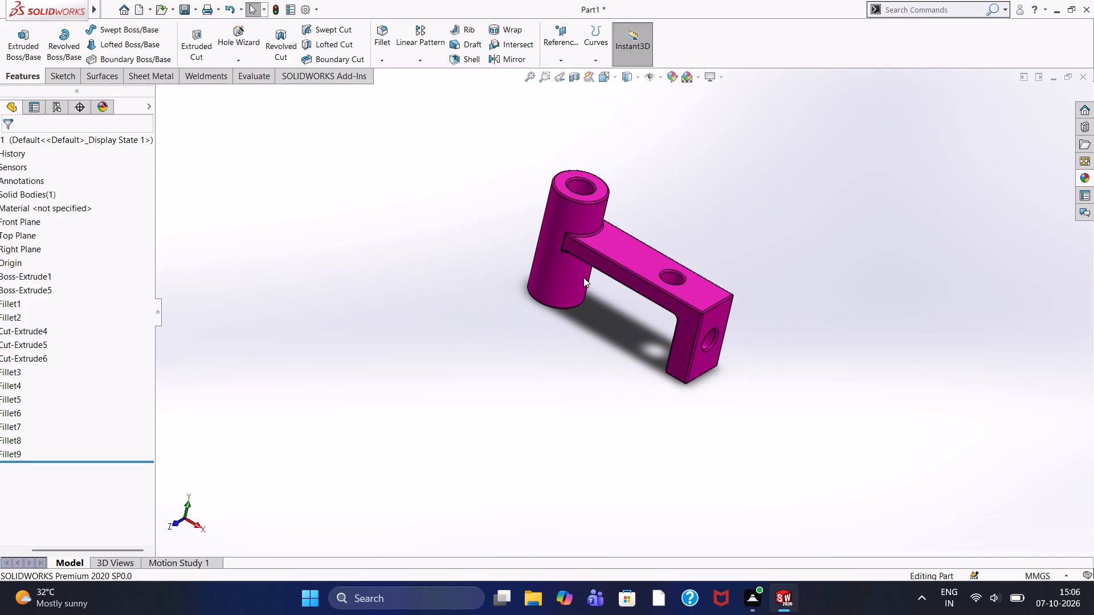
pyautogui.scroll(2, 583, 277)
pyautogui.scroll(-2, 583, 277)
pyautogui.scroll(2, 583, 277)
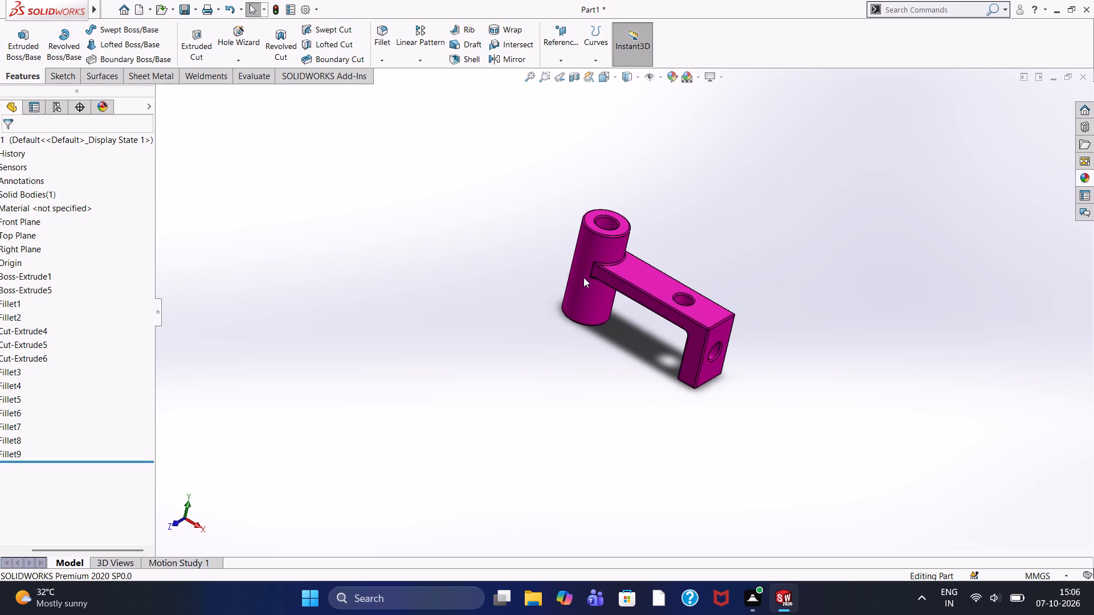
pyautogui.scroll(-2, 583, 277)
pyautogui.scroll(2, 583, 277)
pyautogui.scroll(-3, 583, 277)
pyautogui.scroll(2, 669, 347)
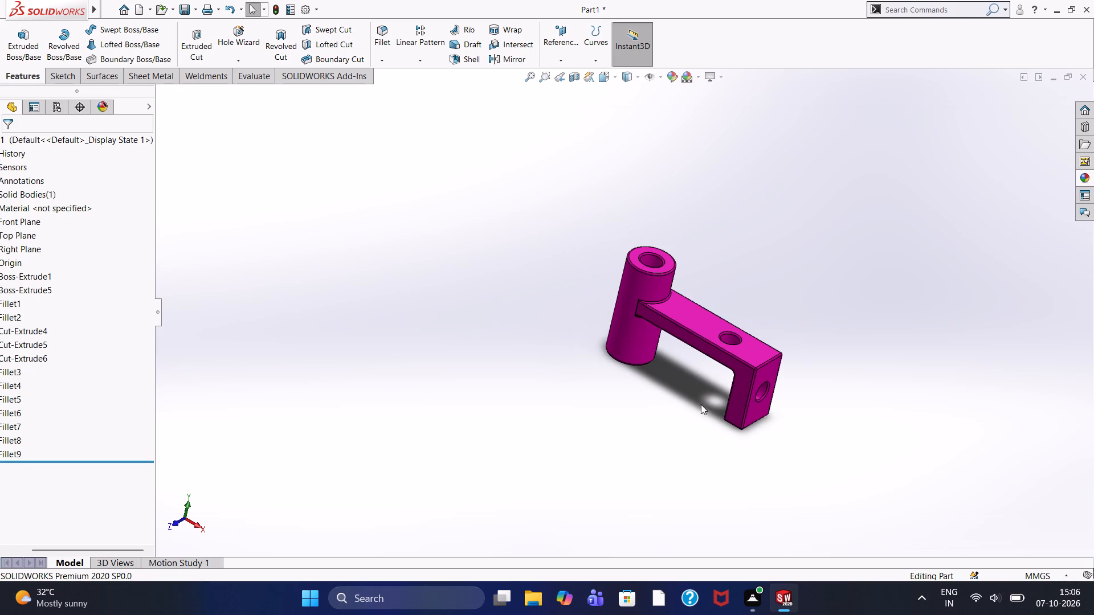
pyautogui.scroll(-1, 695, 404)
pyautogui.scroll(-2, 683, 357)
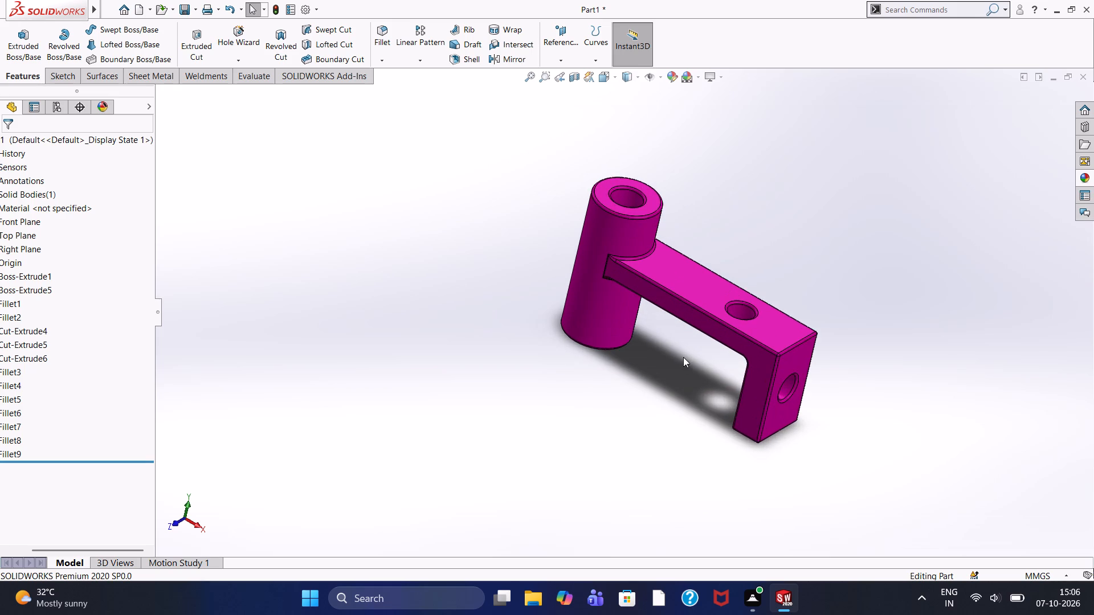
pyautogui.scroll(2, 683, 357)
pyautogui.scroll(-2, 683, 357)
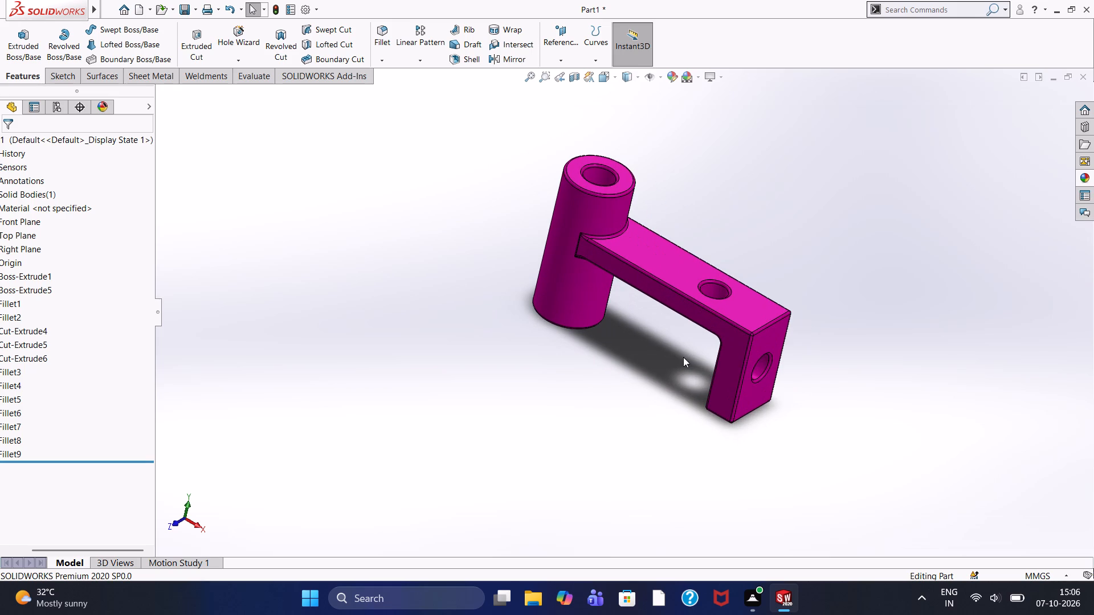
pyautogui.scroll(2, 683, 357)
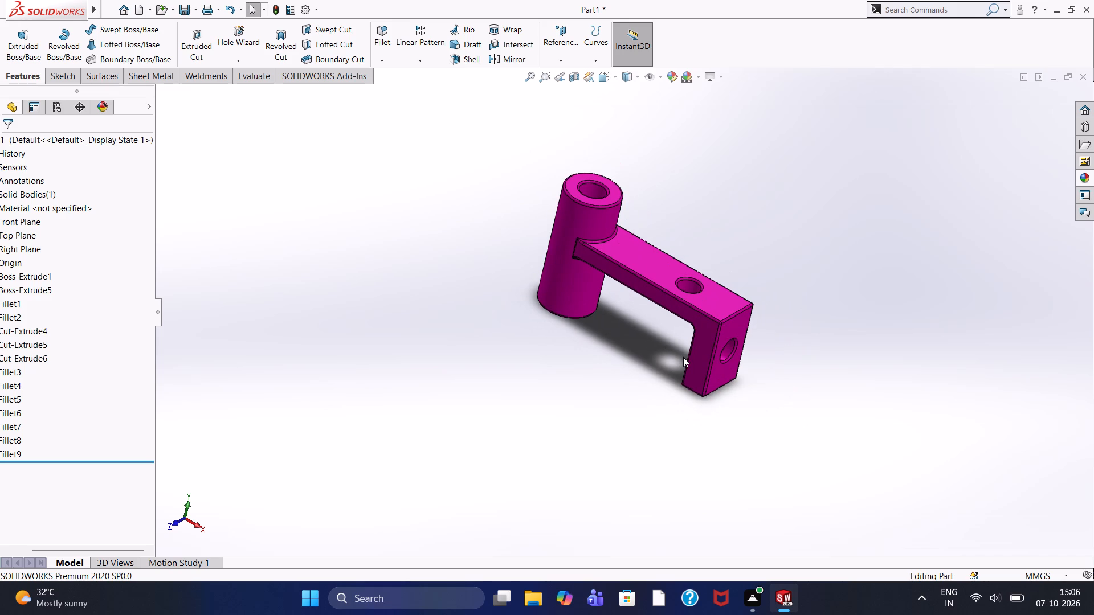
# Examine the arm and leg up close, including their holes, the inner corner fillet, the rounded edges and the boss junction.
pyautogui.scroll(-1, 683, 357)
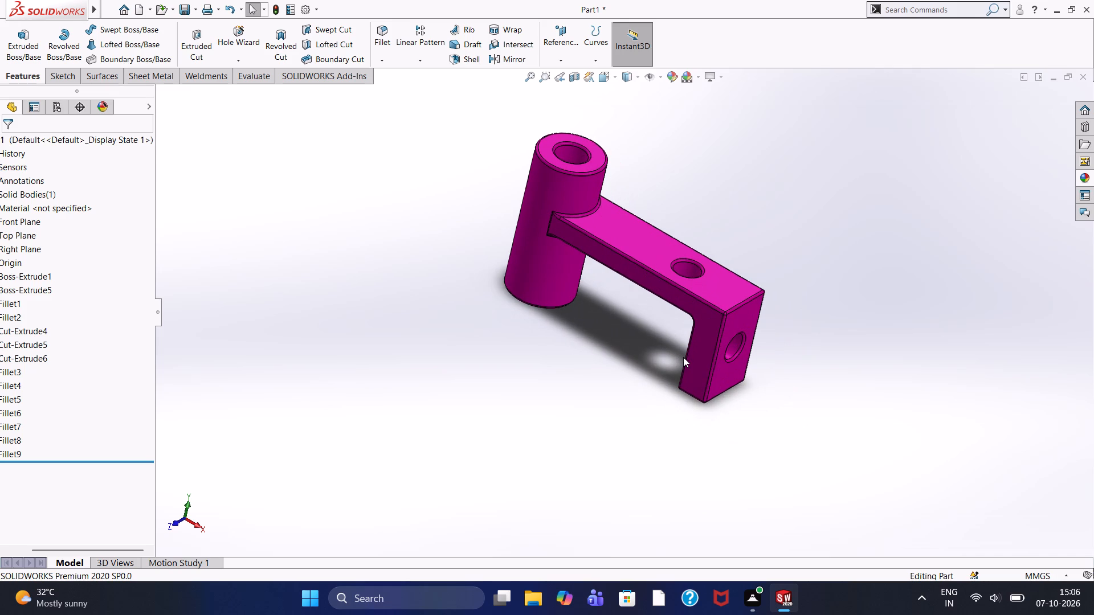
pyautogui.scroll(-2, 683, 357)
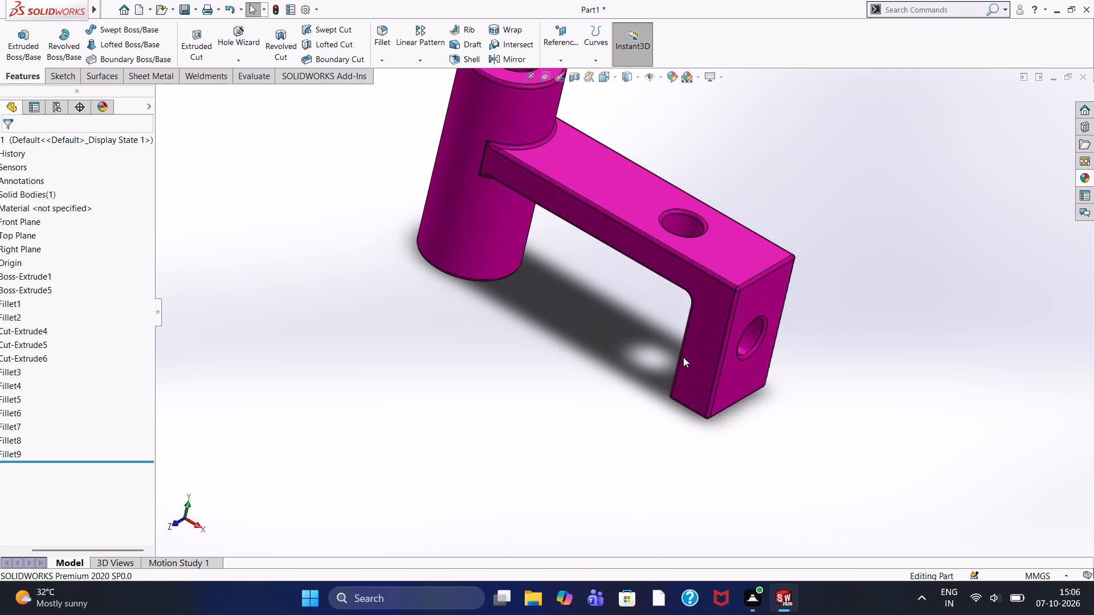
pyautogui.scroll(-1, 683, 357)
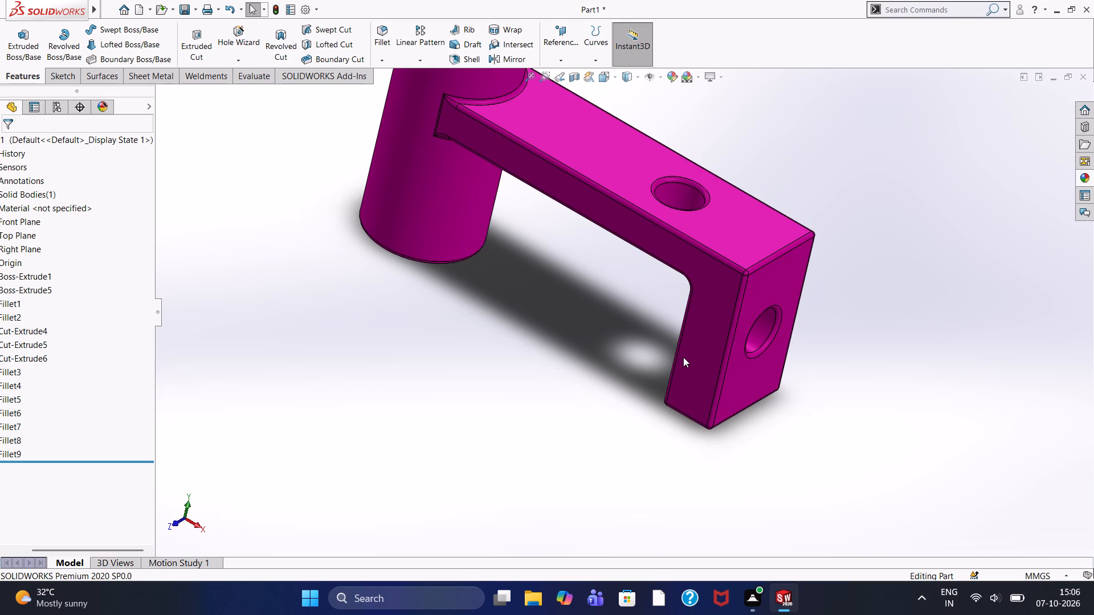
pyautogui.scroll(-1, 683, 357)
pyautogui.scroll(1, 683, 357)
pyautogui.scroll(2, 617, 283)
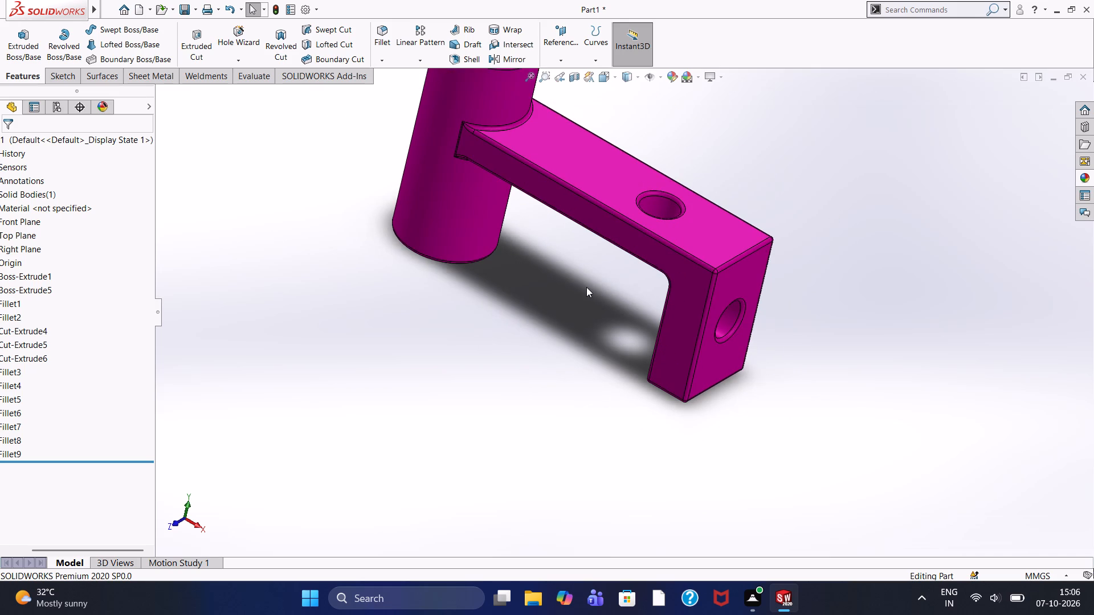
pyautogui.scroll(-3, 586, 287)
pyautogui.scroll(2, 586, 287)
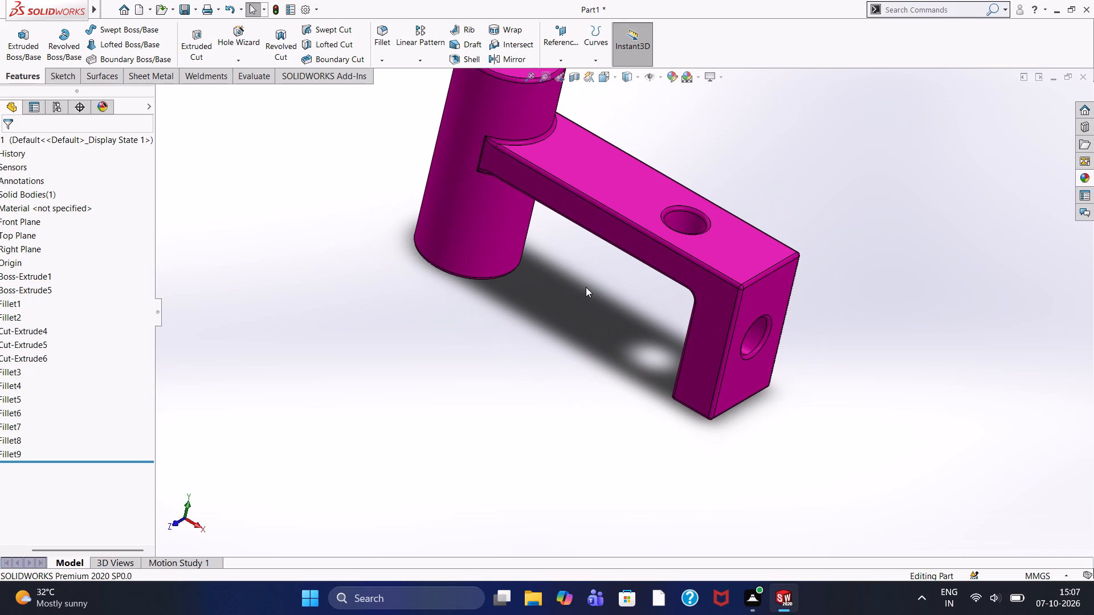
pyautogui.scroll(-4, 586, 287)
pyautogui.scroll(1, 586, 287)
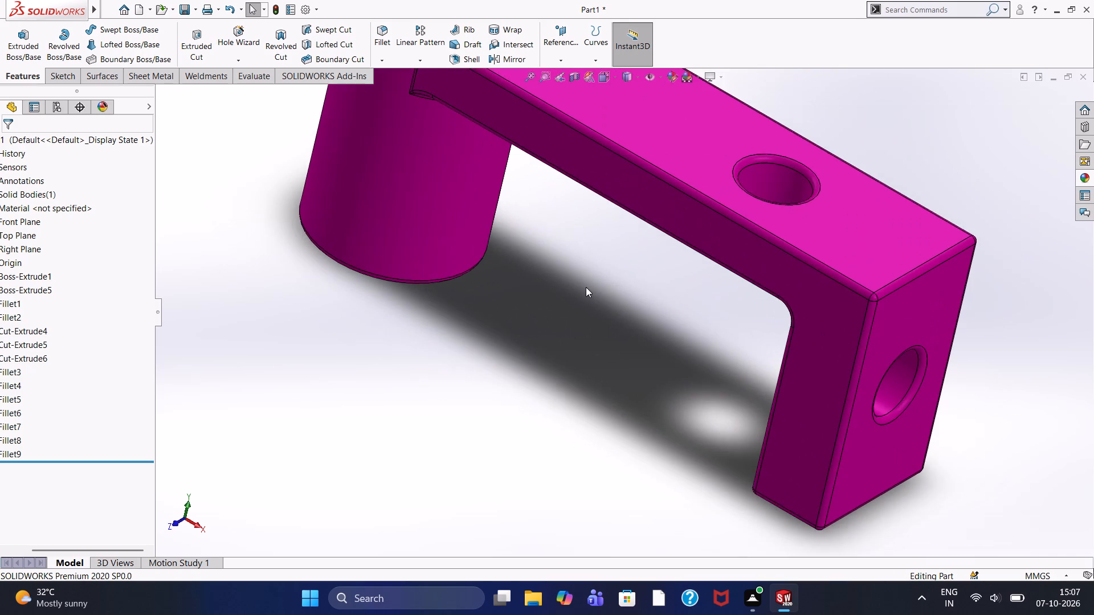
pyautogui.scroll(4, 586, 287)
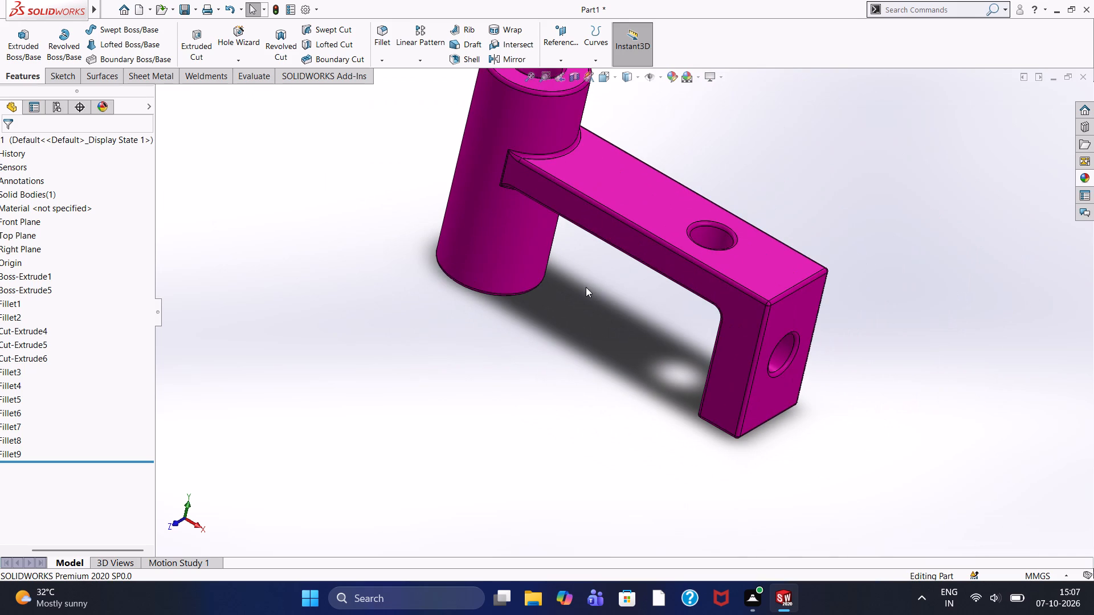
pyautogui.scroll(-3, 586, 287)
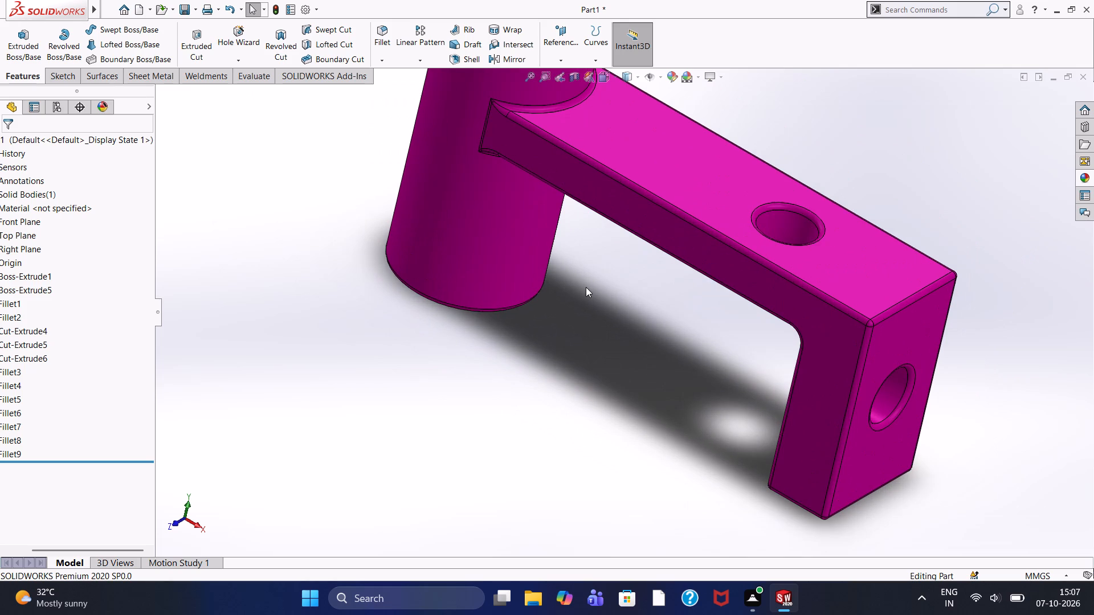
pyautogui.scroll(2, 586, 287)
pyautogui.scroll(-2, 586, 287)
pyautogui.scroll(2, 586, 287)
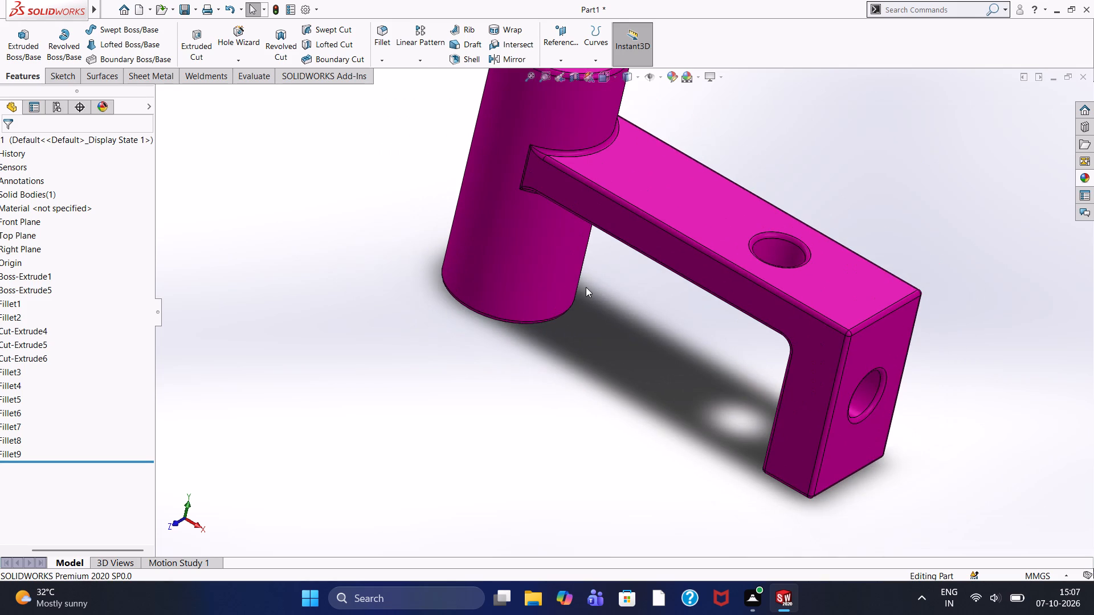
# Examine the whole bracket obliquely from above, including the boss, the arm hole and the leg hole.
pyautogui.scroll(-2, 586, 287)
pyautogui.scroll(3, 586, 287)
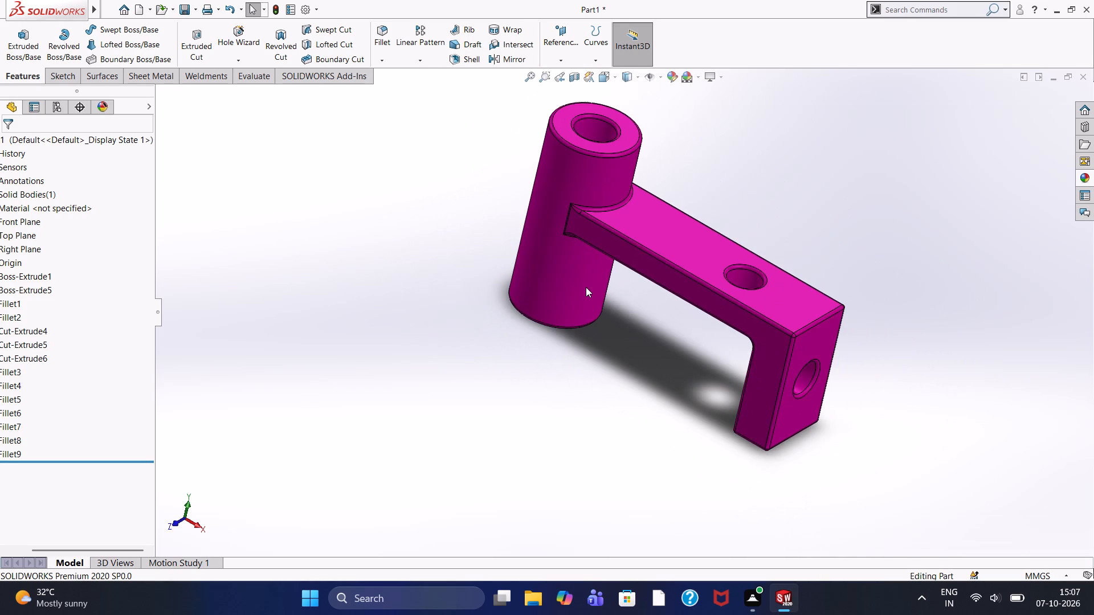
pyautogui.scroll(-1, 586, 287)
pyautogui.scroll(1, 586, 287)
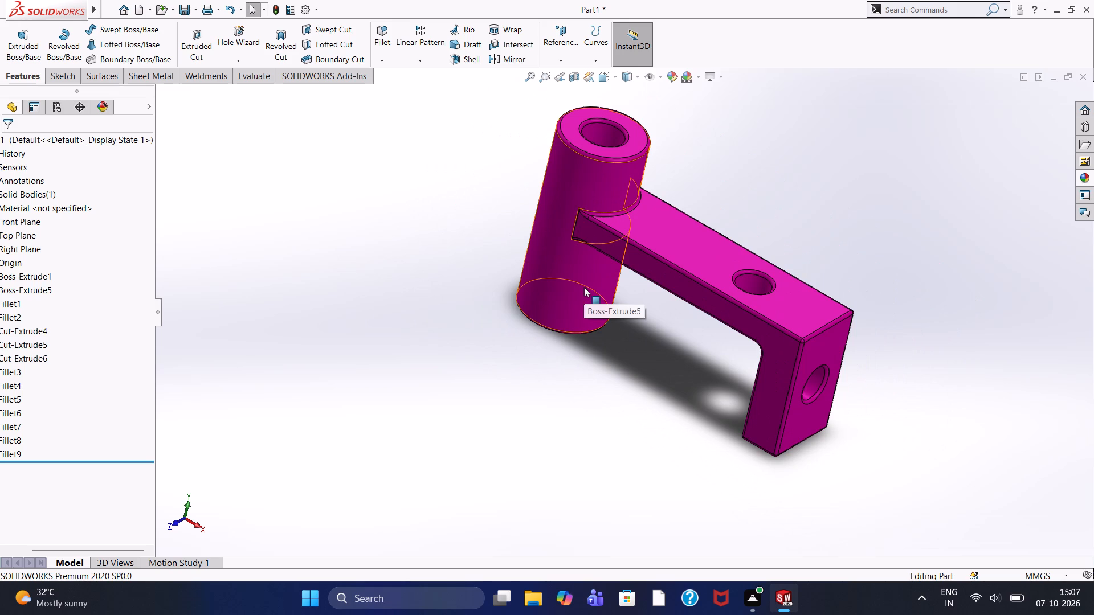
pyautogui.scroll(-2, 584, 287)
pyautogui.scroll(1, 584, 287)
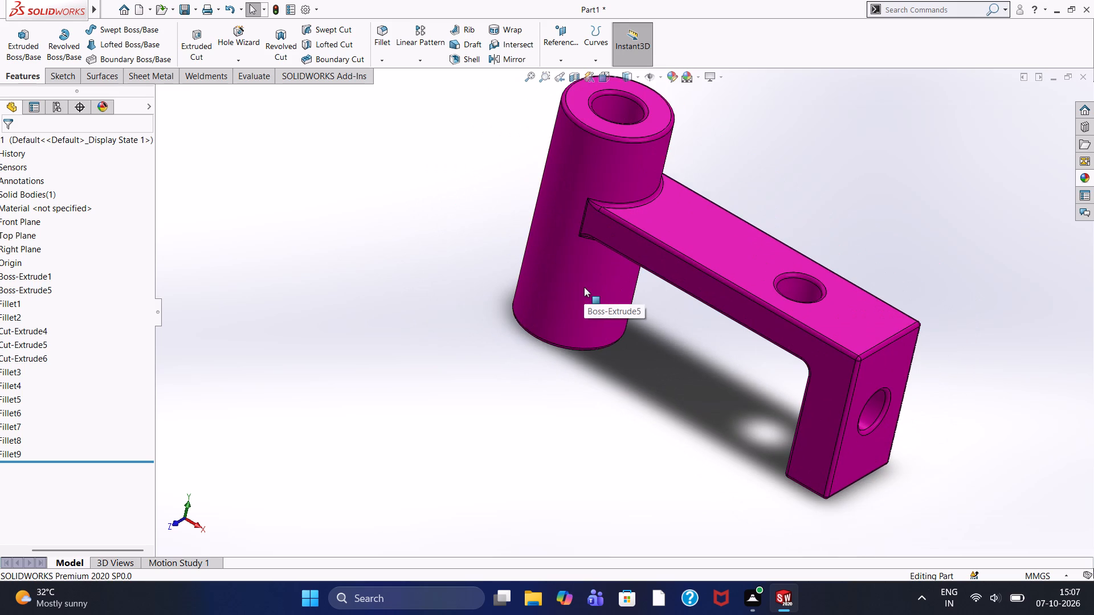
pyautogui.scroll(-1, 584, 287)
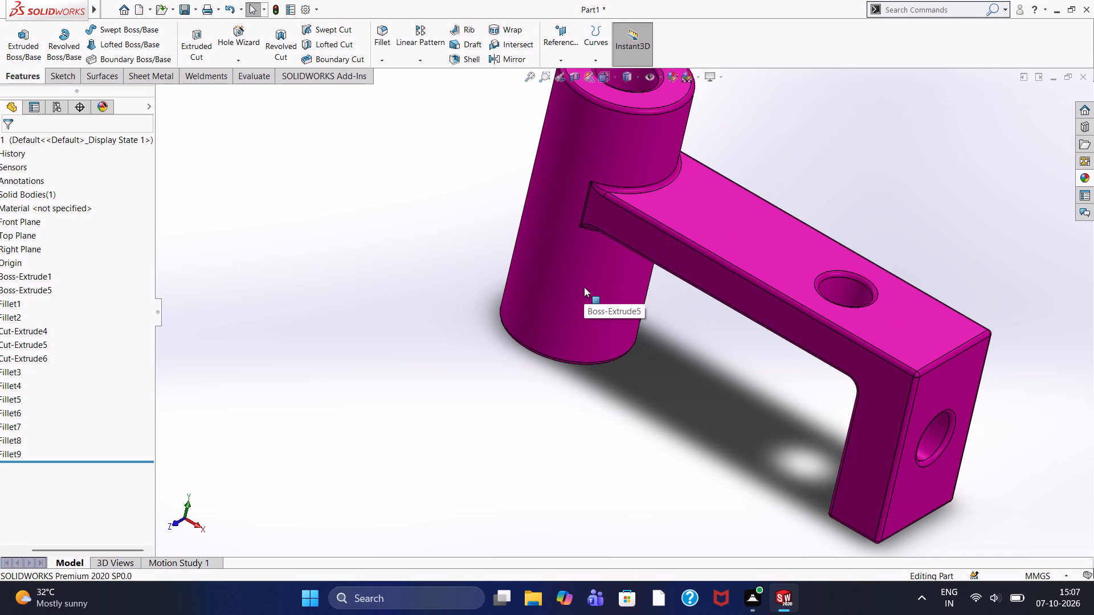
pyautogui.scroll(-2, 584, 287)
pyautogui.scroll(2, 584, 287)
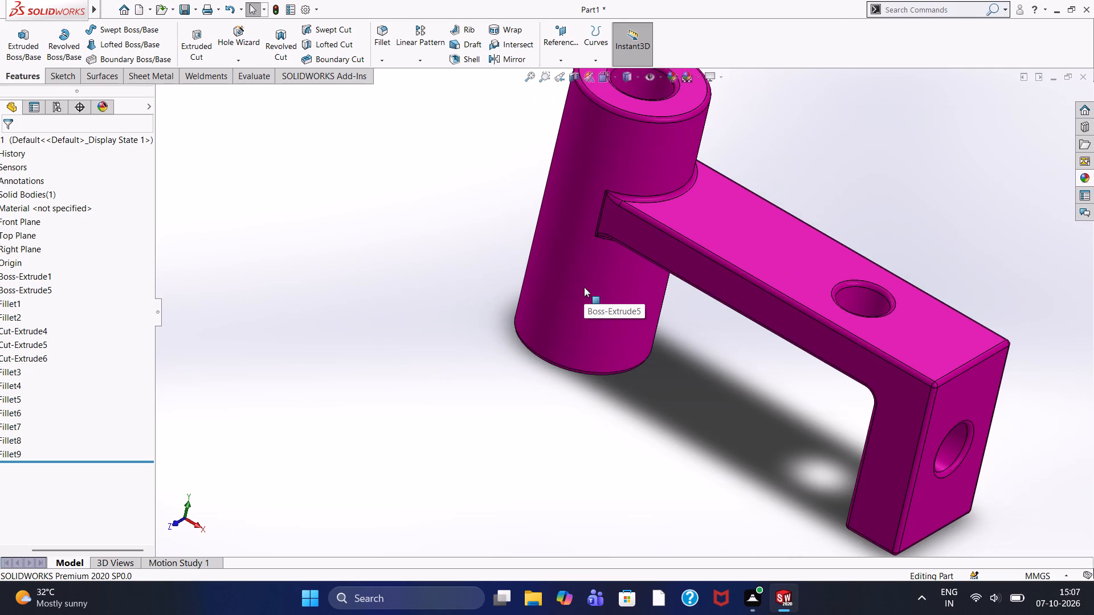
pyautogui.scroll(-2, 583, 287)
pyautogui.scroll(3, 583, 287)
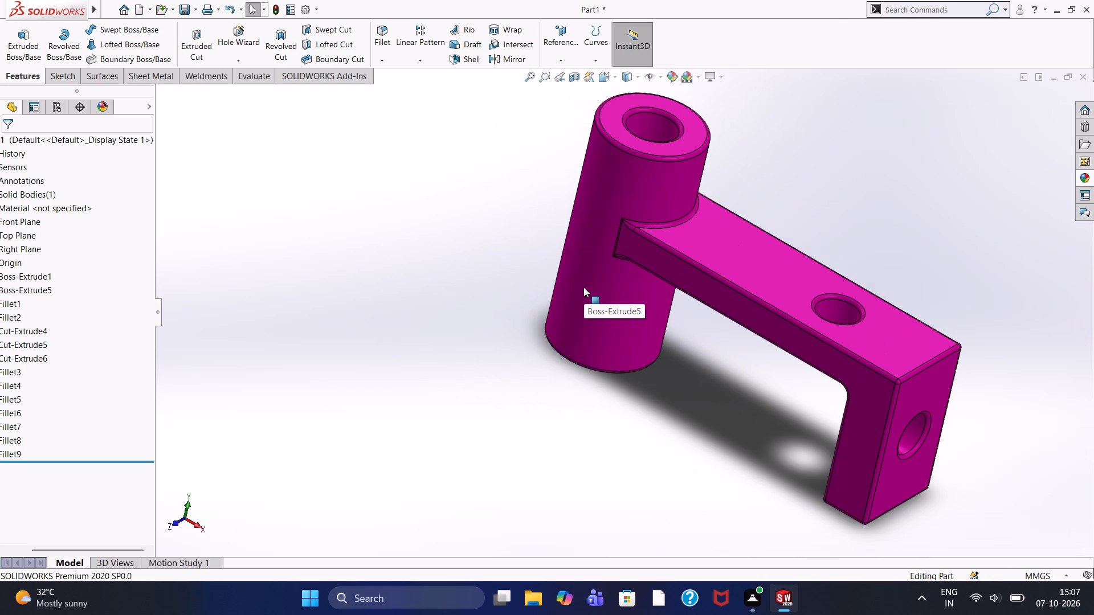
pyautogui.scroll(1, 583, 287)
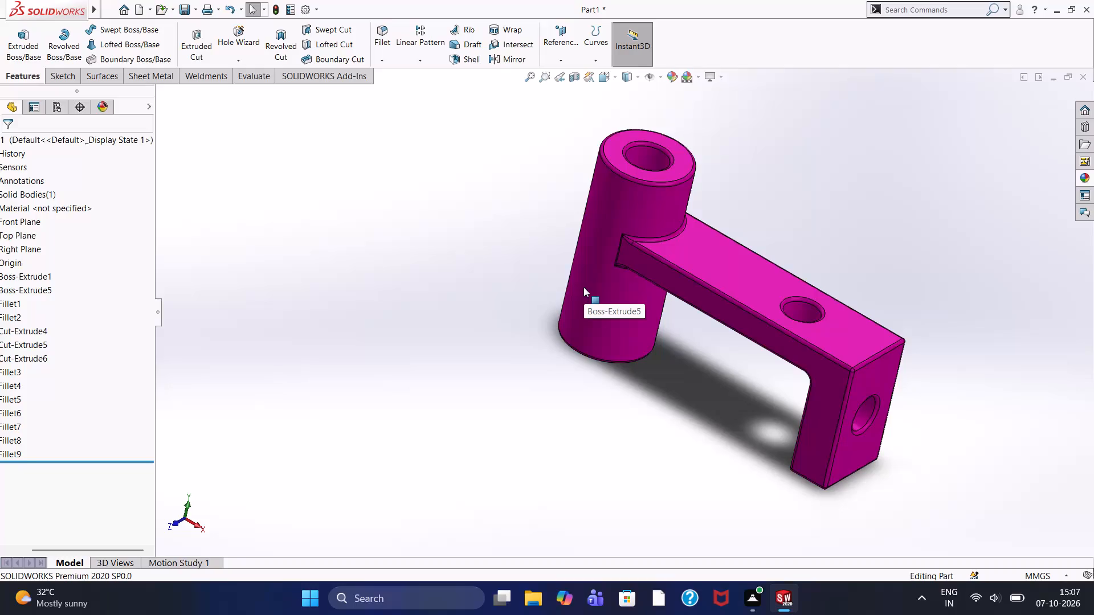
# Examine the bored boss and its filleted junction with the arm up close.
pyautogui.scroll(-1, 583, 287)
pyautogui.scroll(2, 583, 287)
pyautogui.scroll(-2, 583, 287)
pyautogui.scroll(1, 583, 287)
pyautogui.scroll(-2, 583, 287)
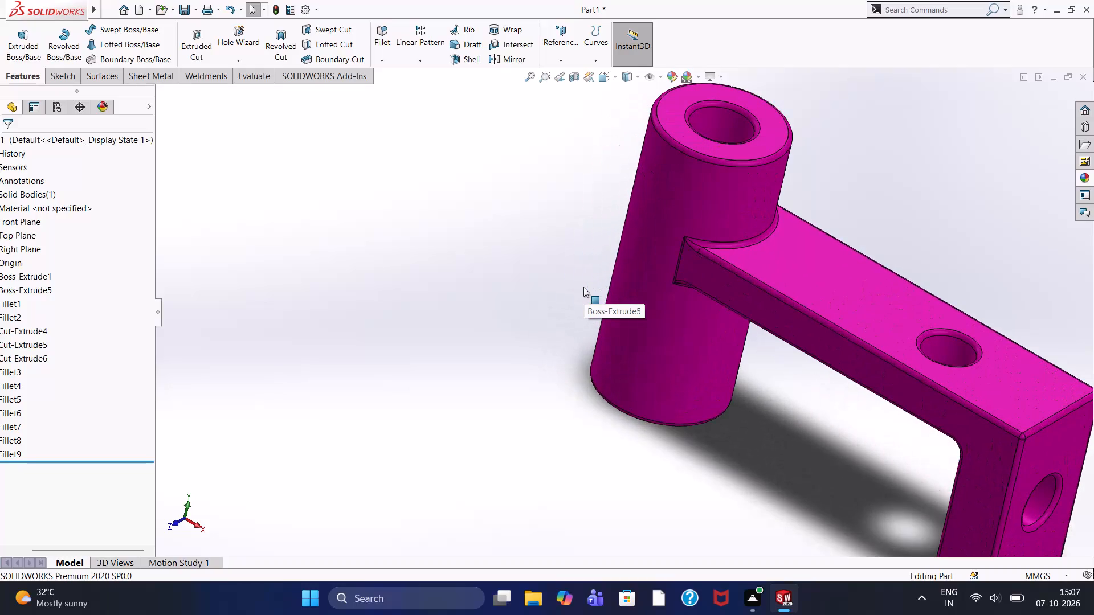
pyautogui.scroll(1, 583, 287)
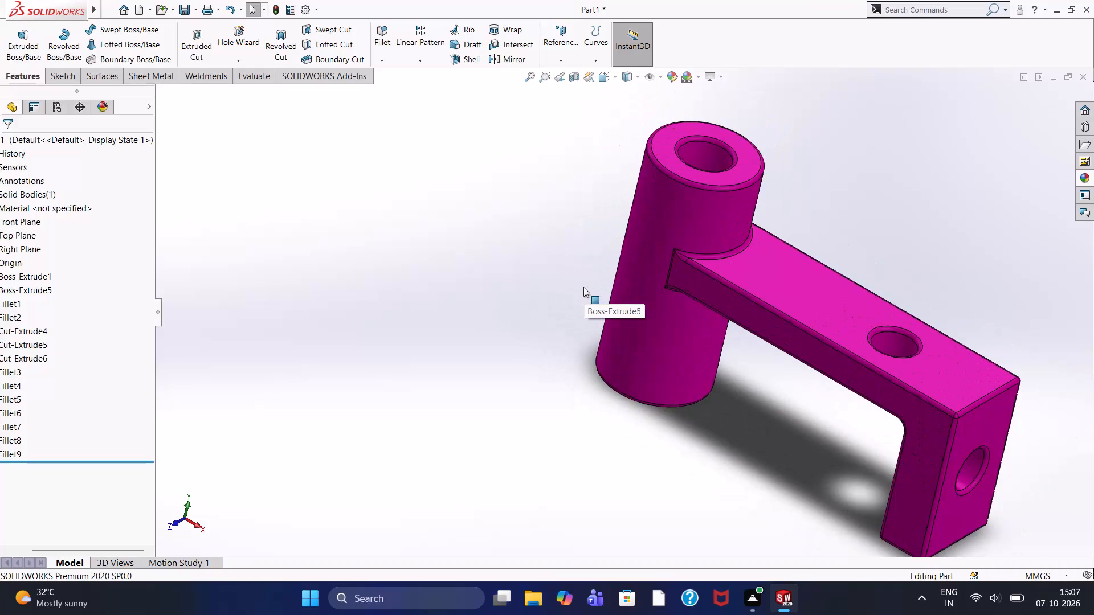
pyautogui.scroll(-1, 583, 287)
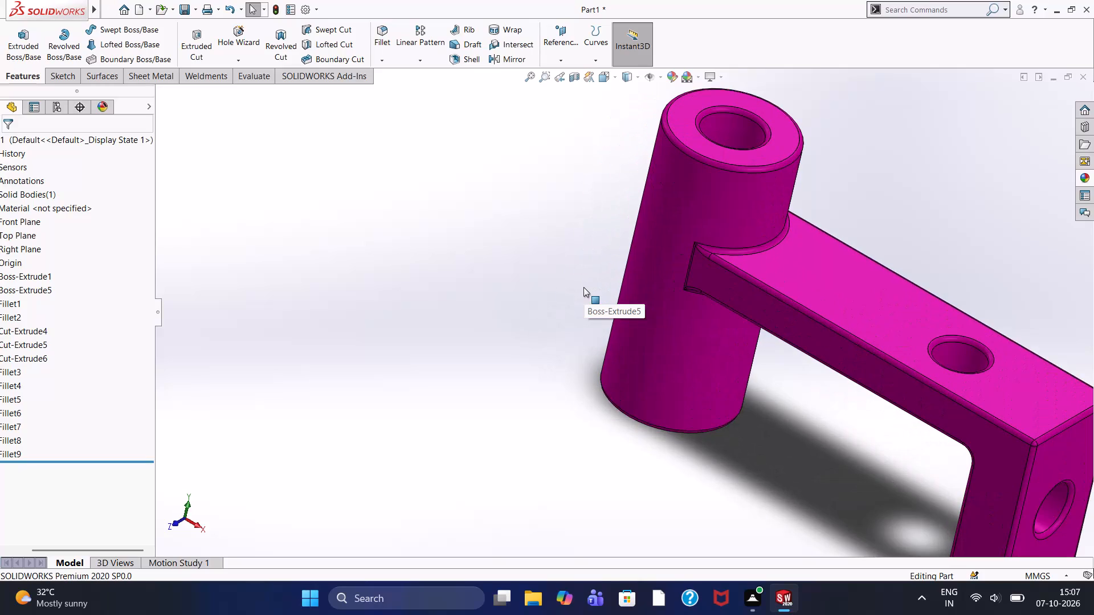
pyautogui.scroll(-1, 583, 287)
pyautogui.scroll(2, 583, 287)
pyautogui.scroll(-1, 583, 287)
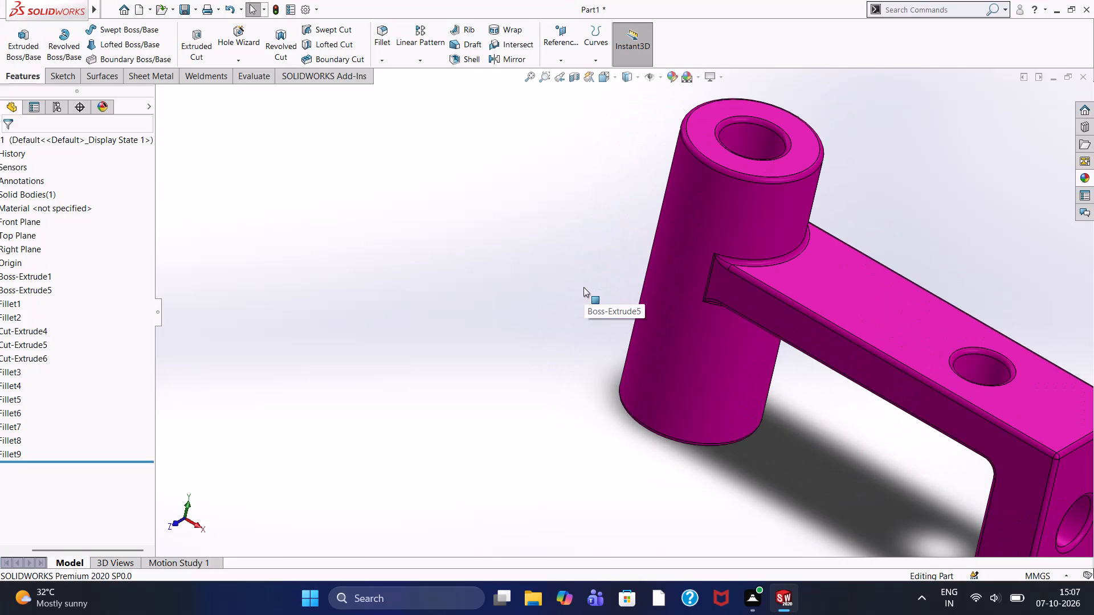
pyautogui.scroll(-1, 583, 287)
pyautogui.scroll(2, 583, 287)
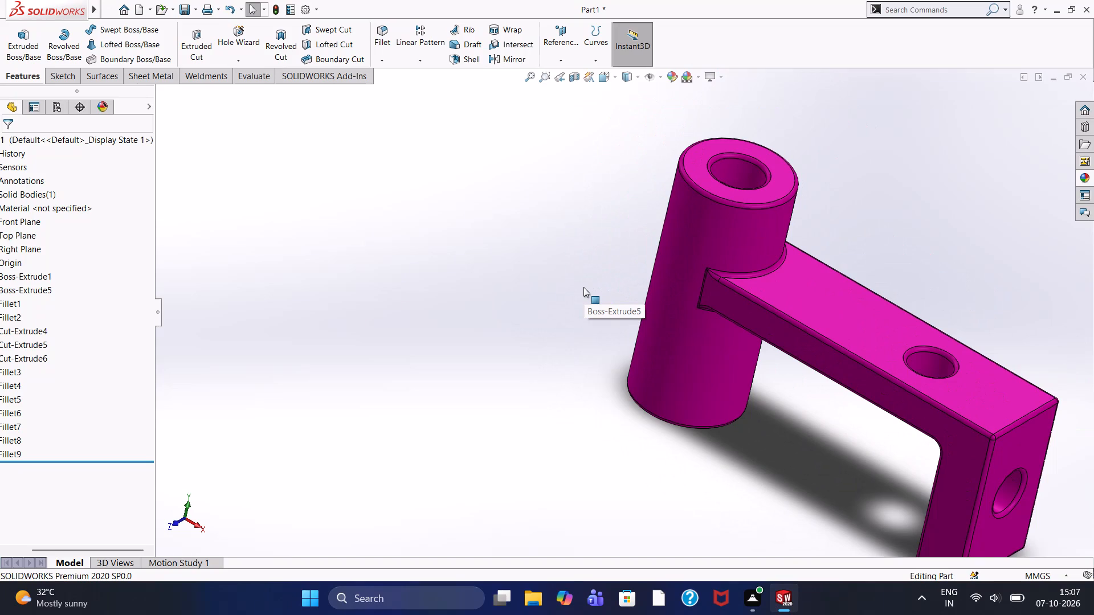
pyautogui.scroll(-1, 583, 287)
pyautogui.scroll(2, 583, 287)
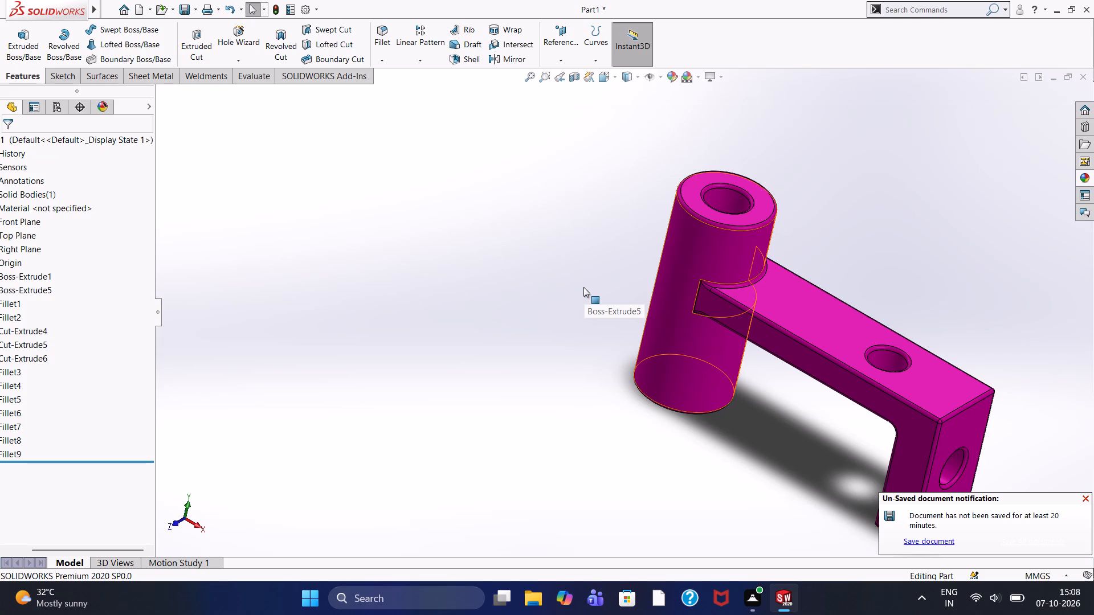
pyautogui.scroll(-1, 583, 287)
pyautogui.scroll(2, 583, 287)
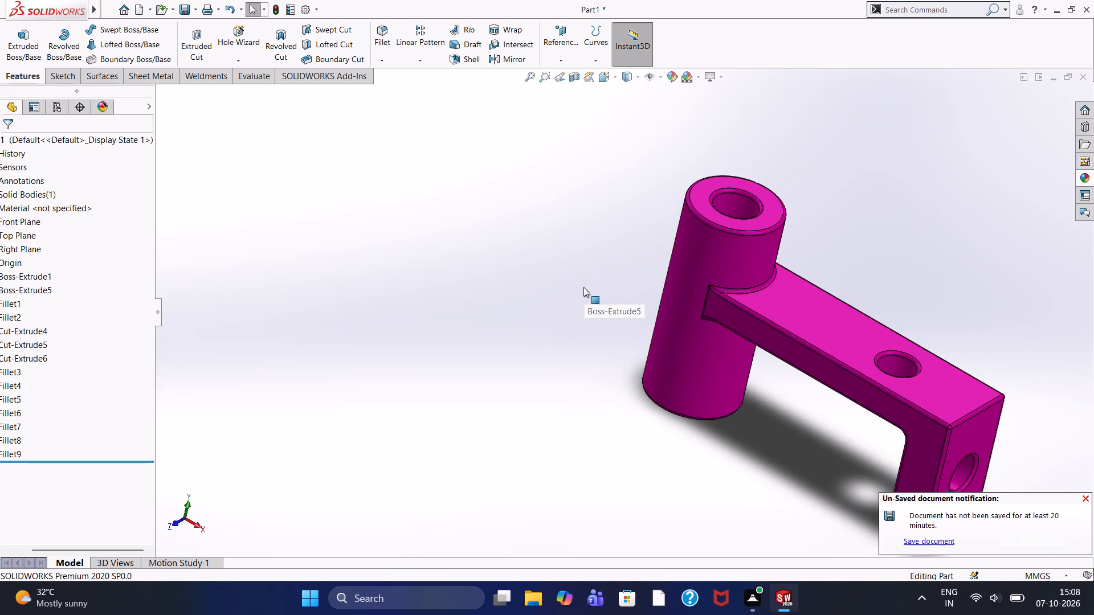
# Examine the whole bracket, then its leg up close, including the leg hole, inner corner fillet and rounded edges.
pyautogui.scroll(1, 894, 488)
pyautogui.scroll(-1, 779, 407)
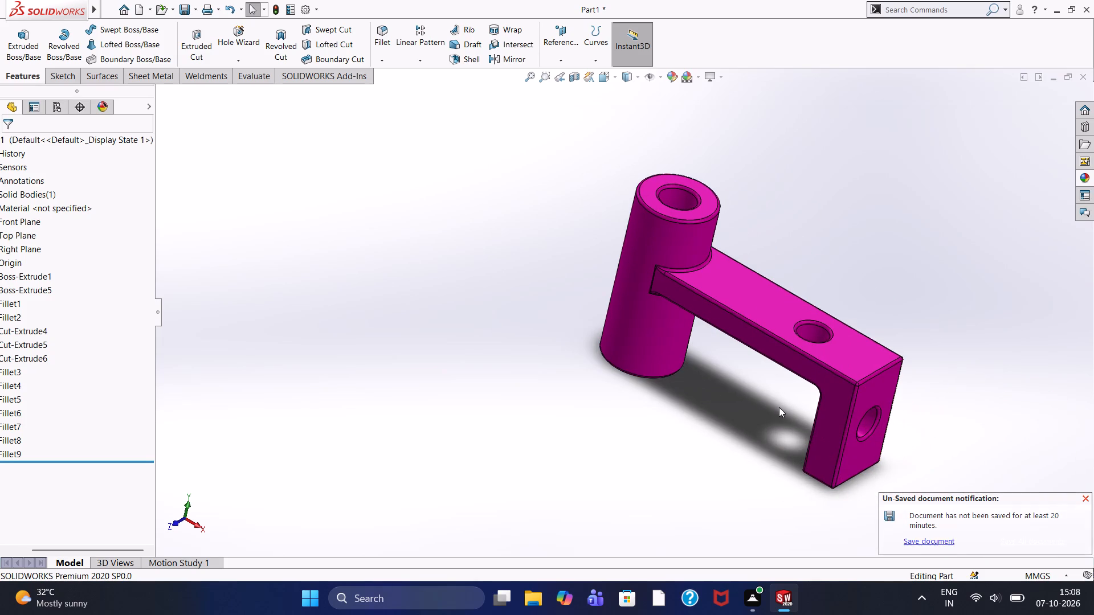
pyautogui.scroll(1, 778, 407)
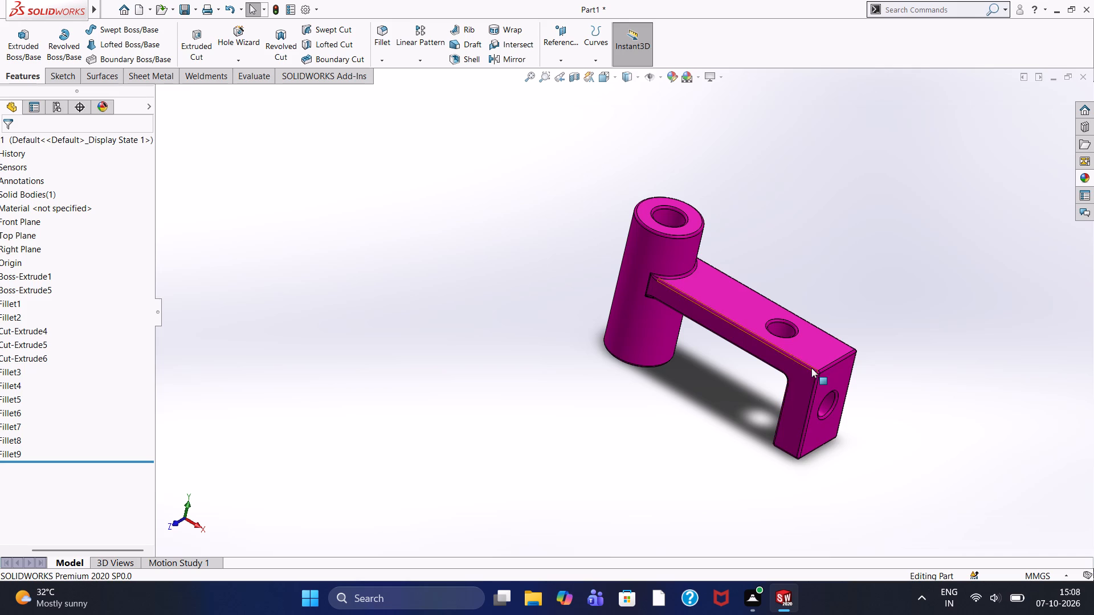
pyautogui.scroll(2, 811, 368)
pyautogui.scroll(-2, 710, 359)
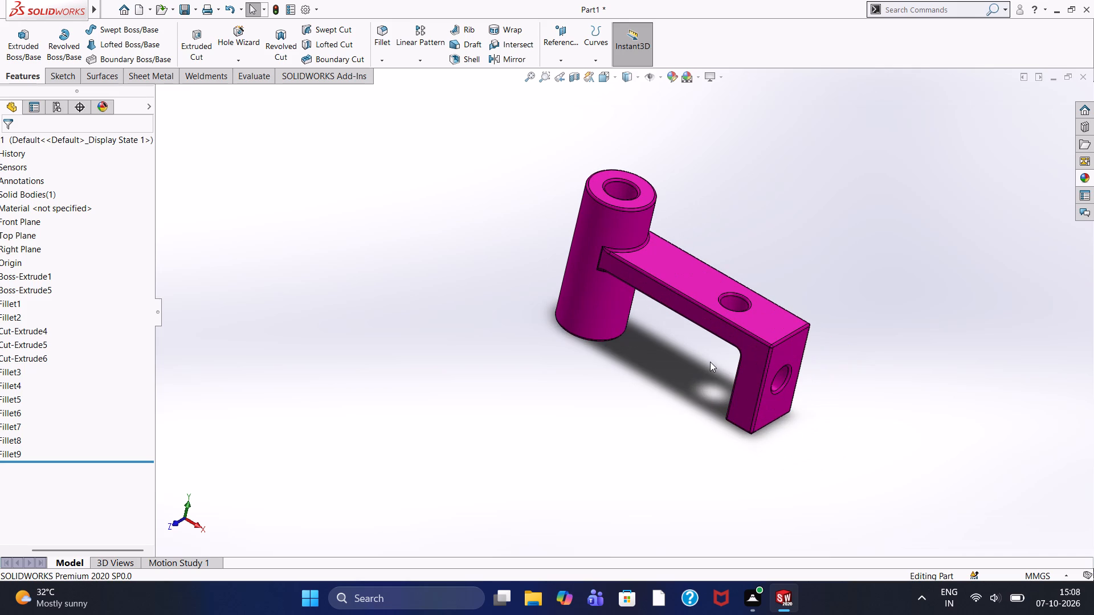
pyautogui.scroll(-1, 710, 362)
pyautogui.scroll(1, 709, 362)
pyautogui.scroll(-2, 709, 362)
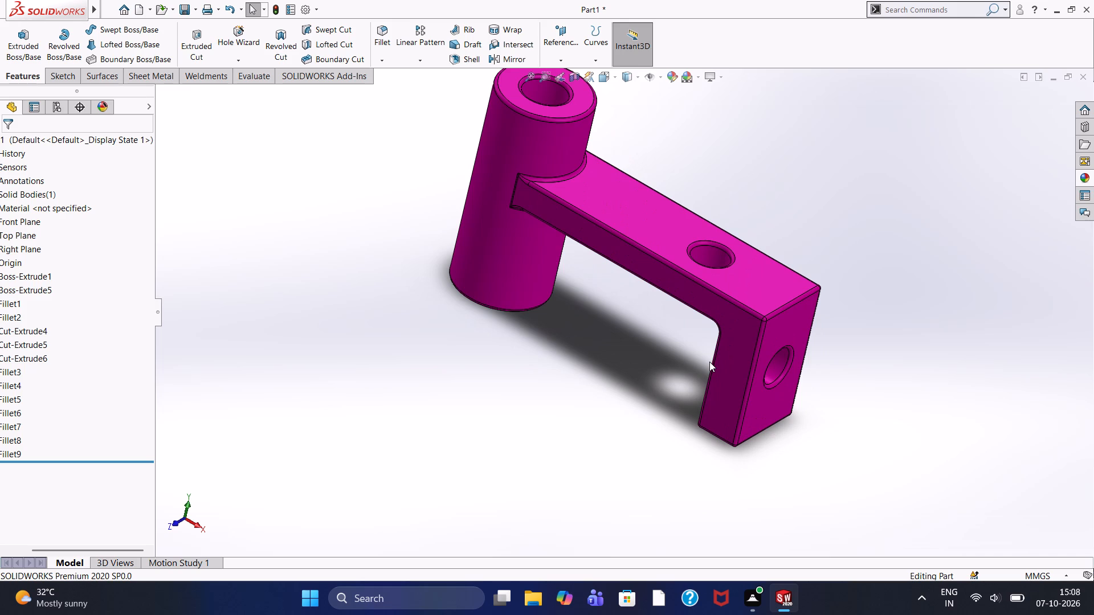
pyautogui.scroll(-2, 709, 362)
pyautogui.scroll(2, 709, 362)
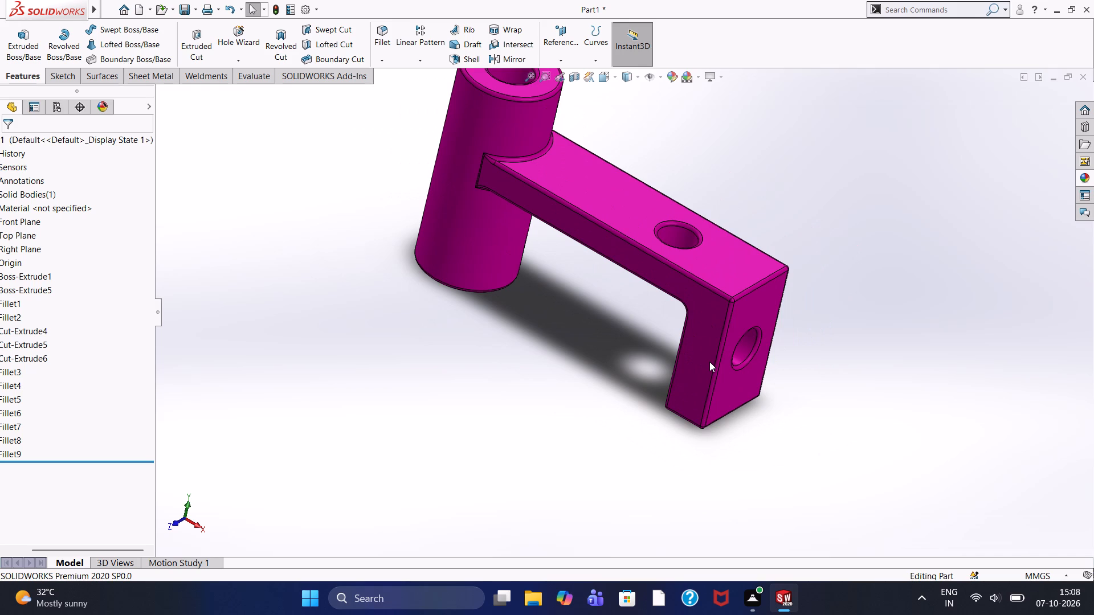
pyautogui.scroll(-2, 709, 362)
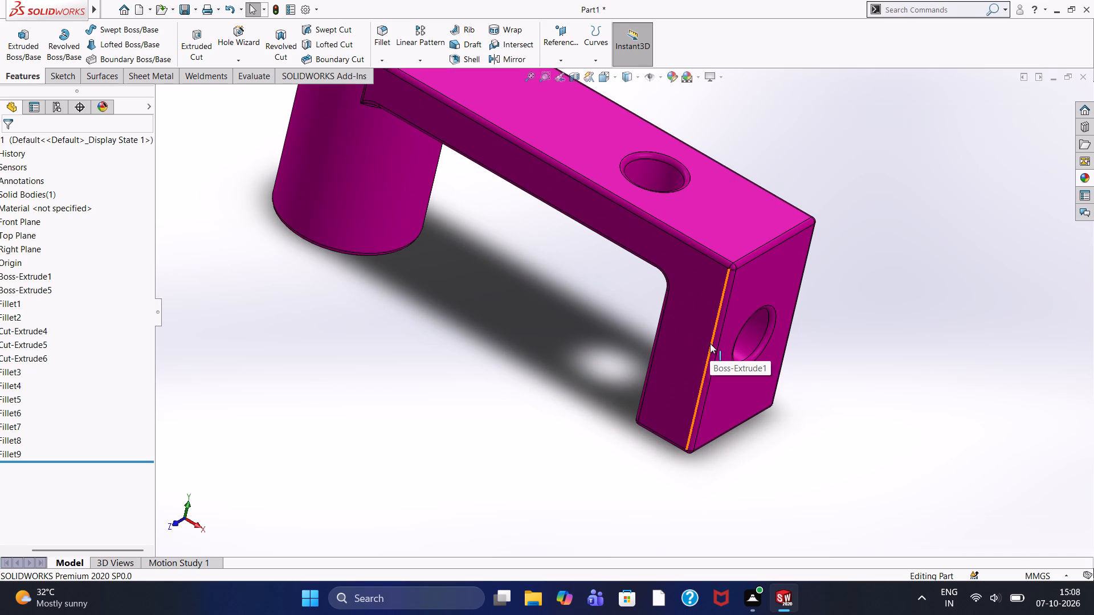
pyautogui.scroll(2, 710, 343)
pyautogui.scroll(-1, 710, 343)
pyautogui.scroll(1, 710, 343)
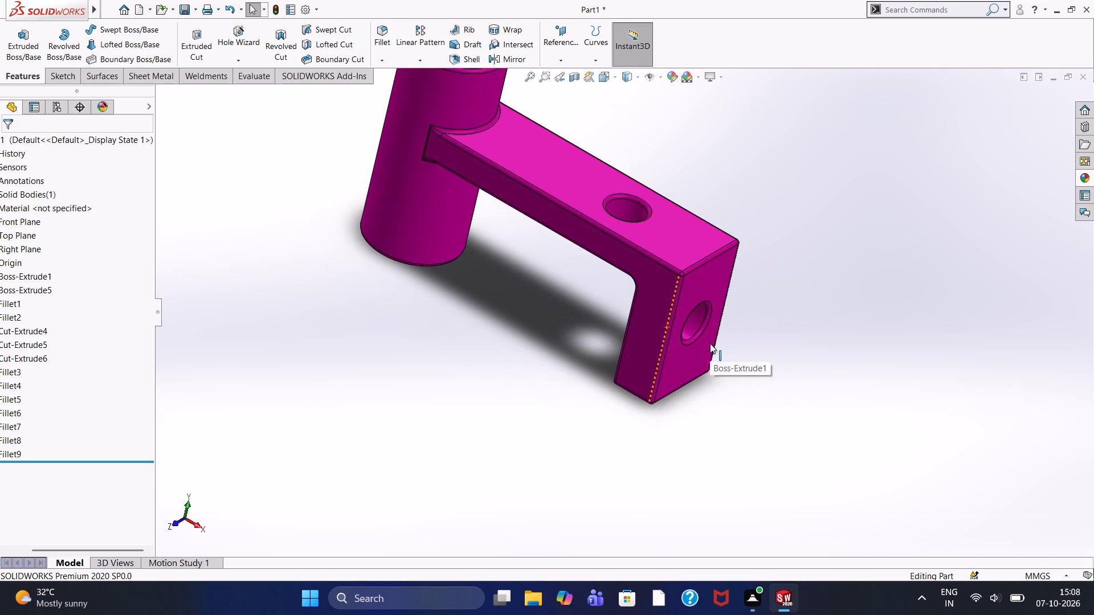
pyautogui.scroll(8, 654, 280)
# Examine the boss, its arm junction and the arm hole at closer range.
pyautogui.scroll(-1, 546, 233)
pyautogui.scroll(-4, 587, 276)
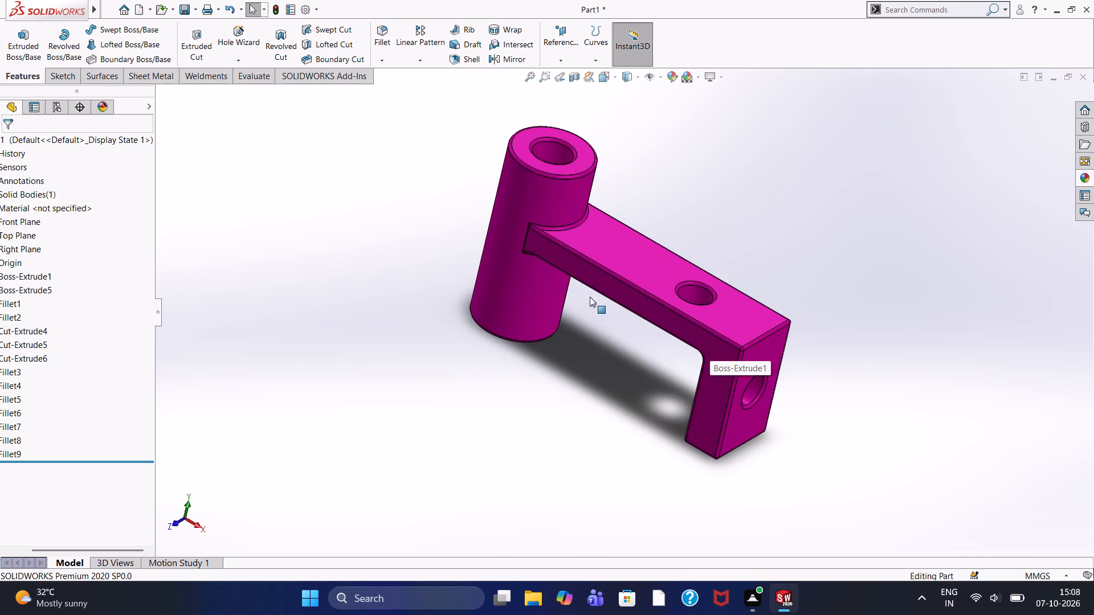
pyautogui.scroll(-2, 593, 285)
pyautogui.scroll(1, 589, 282)
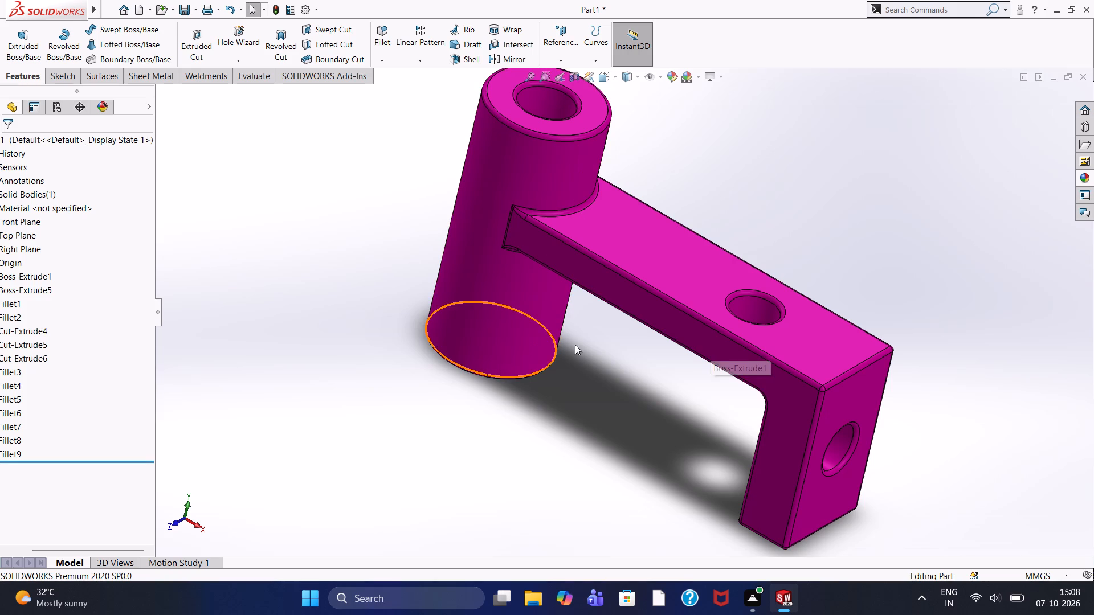
pyautogui.scroll(1, 595, 345)
pyautogui.scroll(-1, 595, 345)
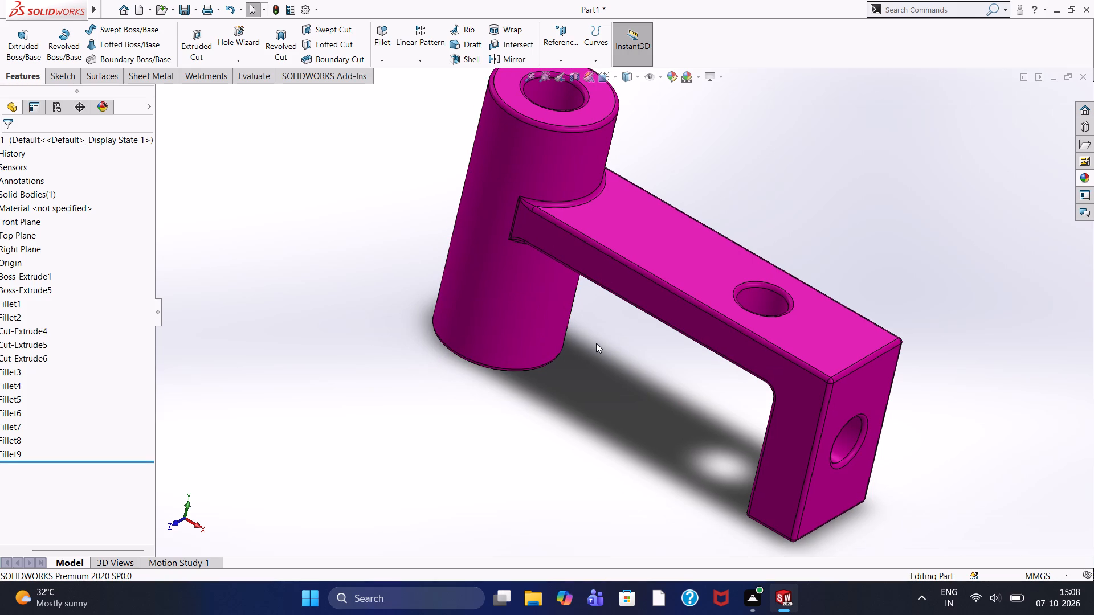
pyautogui.scroll(-1, 596, 343)
pyautogui.scroll(1, 596, 343)
pyautogui.scroll(-2, 596, 343)
pyautogui.scroll(2, 596, 343)
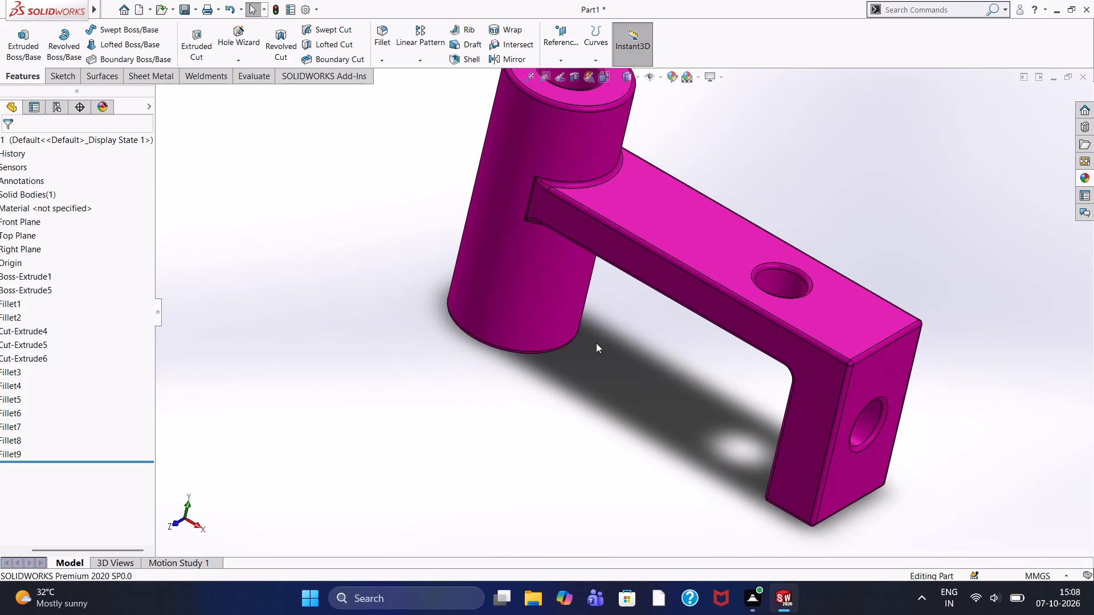
pyautogui.scroll(-1, 596, 343)
pyautogui.scroll(1, 596, 343)
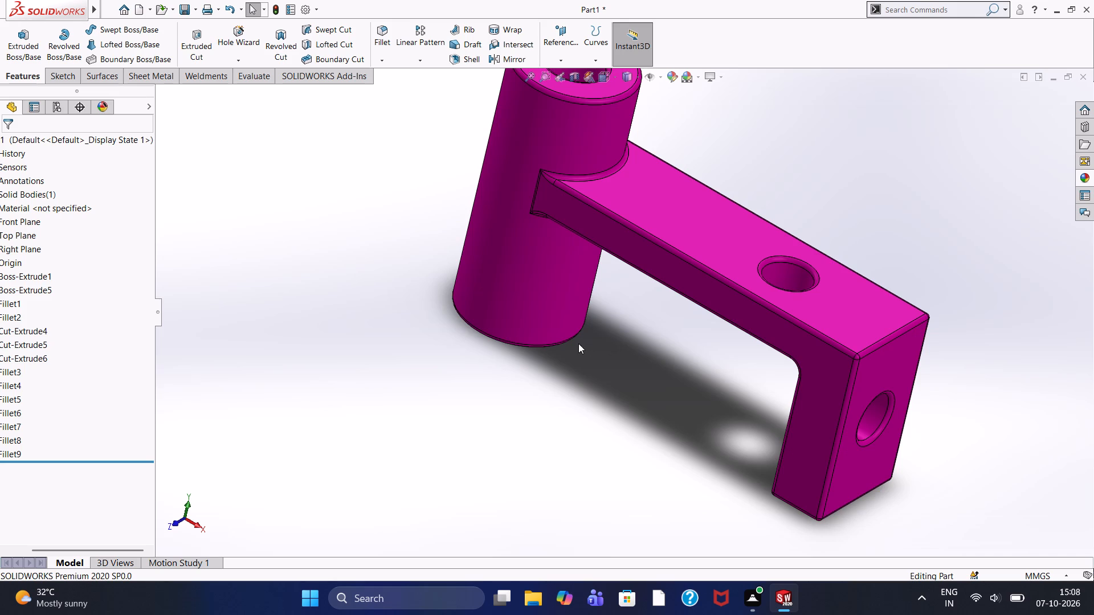
pyautogui.scroll(2, 568, 333)
pyautogui.scroll(-2, 568, 333)
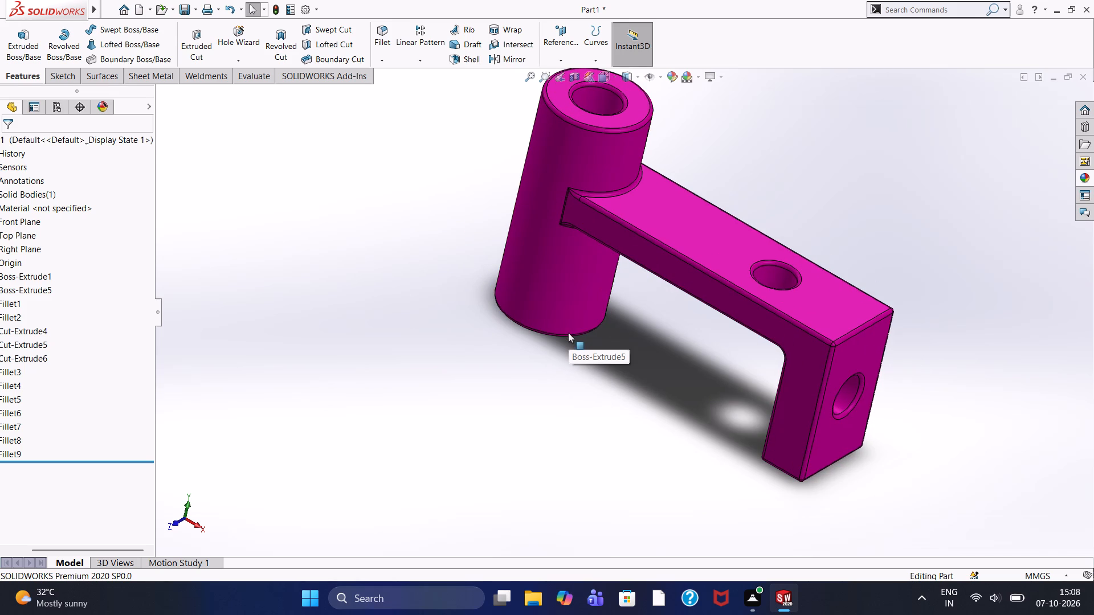
# Examine the lower end of the boss, the arm's underside edge and the leg, ending with the whole bracket.
pyautogui.scroll(-1, 568, 333)
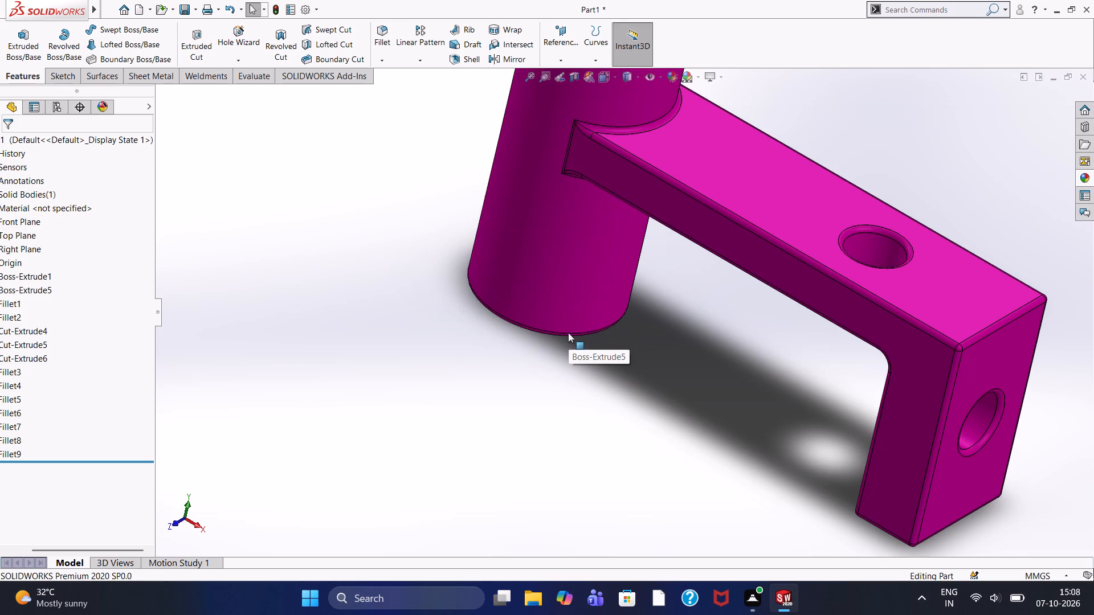
pyautogui.scroll(-1, 568, 333)
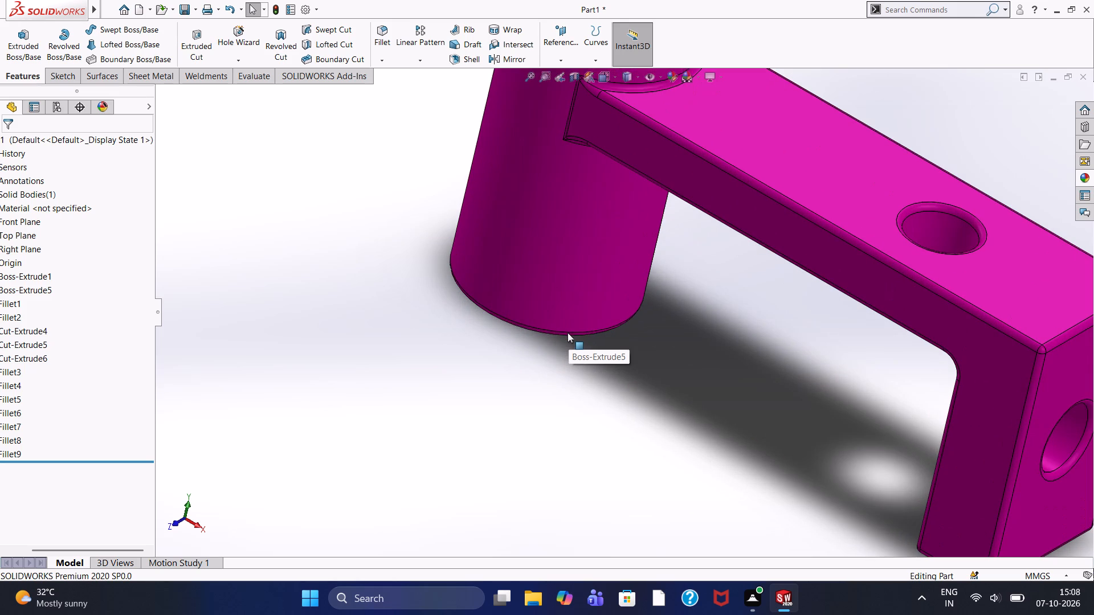
pyautogui.scroll(3, 568, 333)
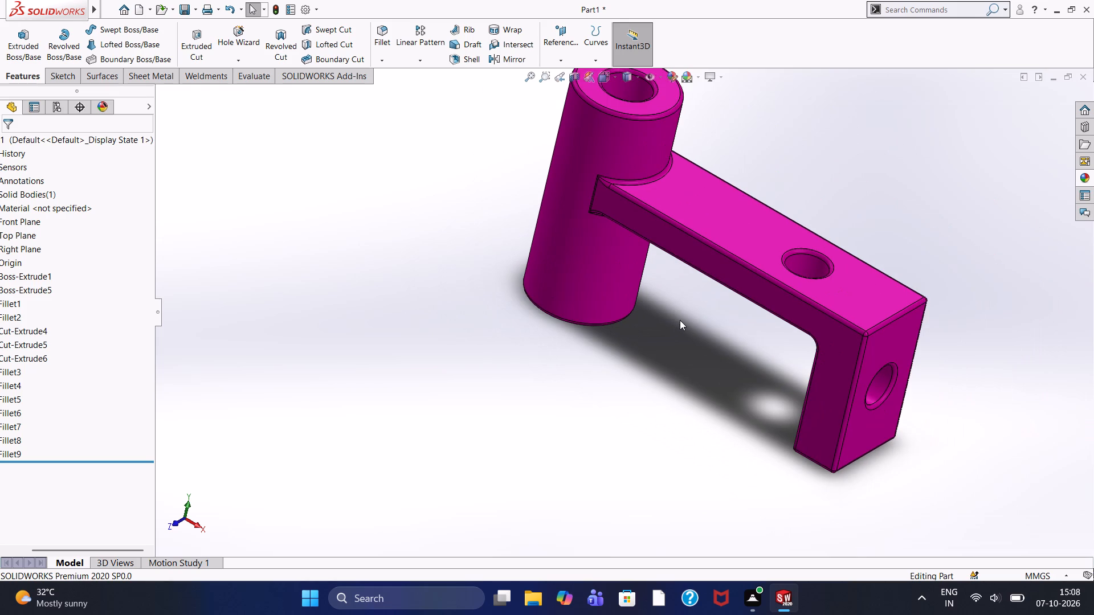
pyautogui.scroll(-2, 680, 320)
pyautogui.scroll(2, 684, 321)
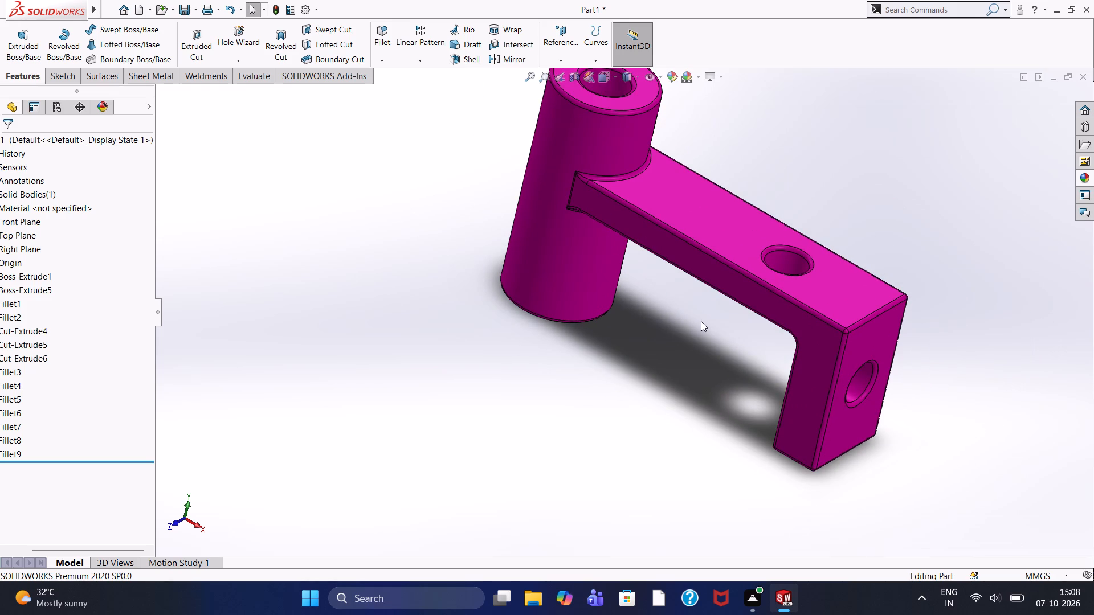
pyautogui.scroll(-2, 703, 318)
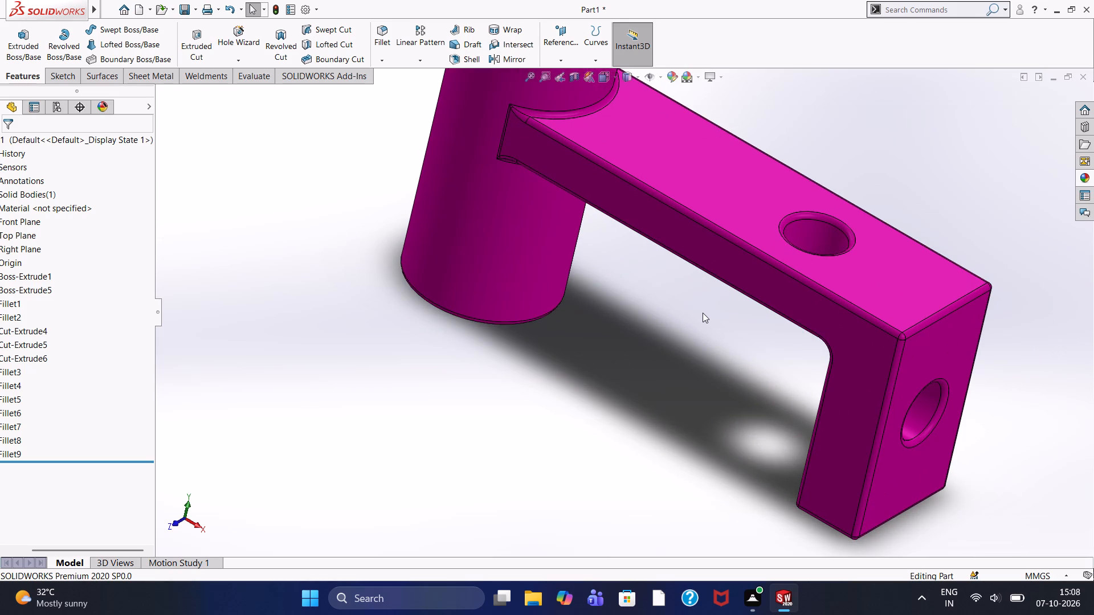
pyautogui.scroll(-1, 706, 312)
pyautogui.scroll(2, 711, 311)
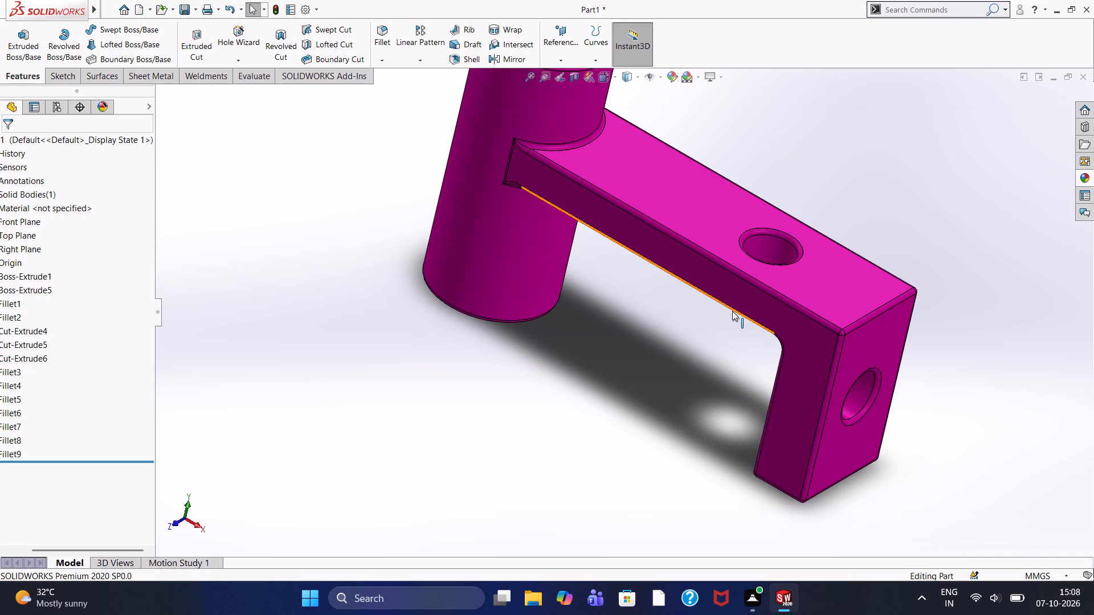
pyautogui.scroll(3, 683, 316)
pyautogui.scroll(-4, 635, 322)
pyautogui.scroll(5, 645, 321)
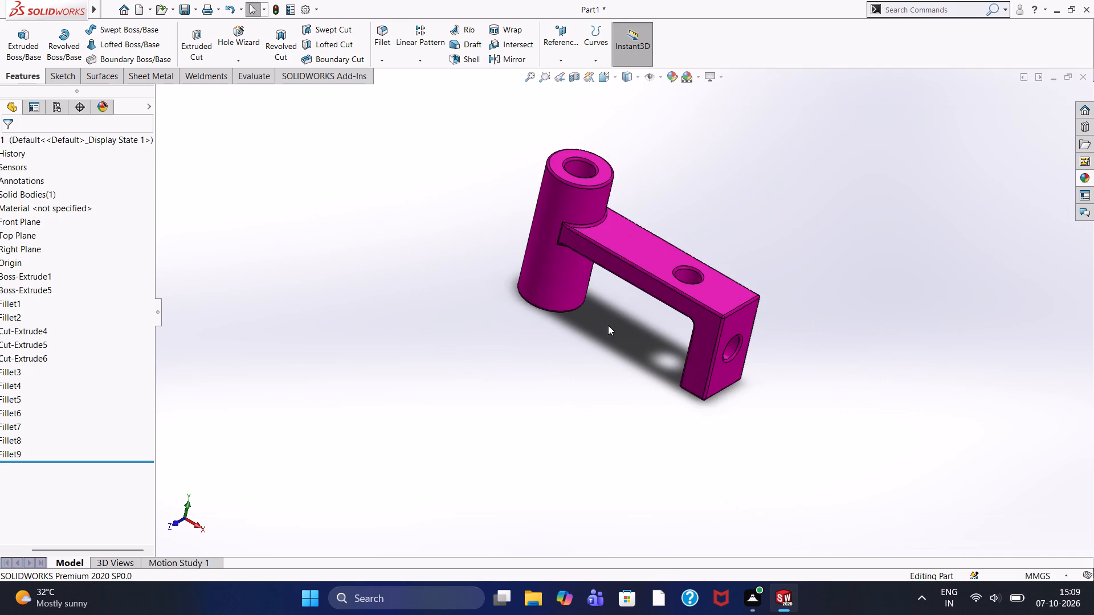
pyautogui.scroll(-1, 608, 325)
pyautogui.scroll(1, 574, 313)
pyautogui.scroll(-1, 574, 313)
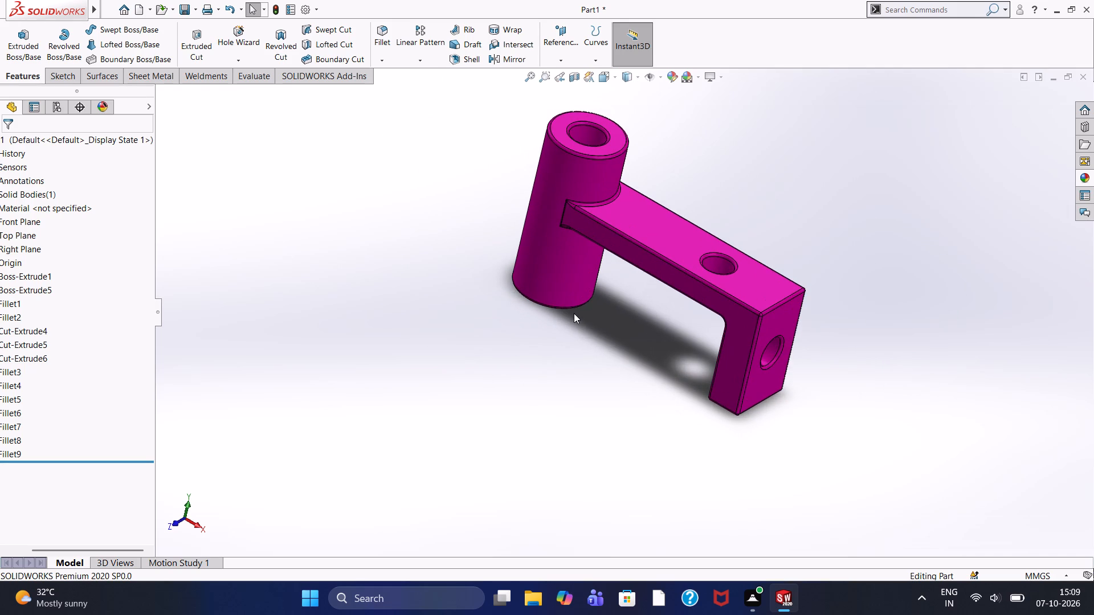
# Examine the whole bracket from several angles, including the boss end, the arm's top face and the leg's outer face.
pyautogui.scroll(3, 574, 313)
pyautogui.scroll(-2, 574, 313)
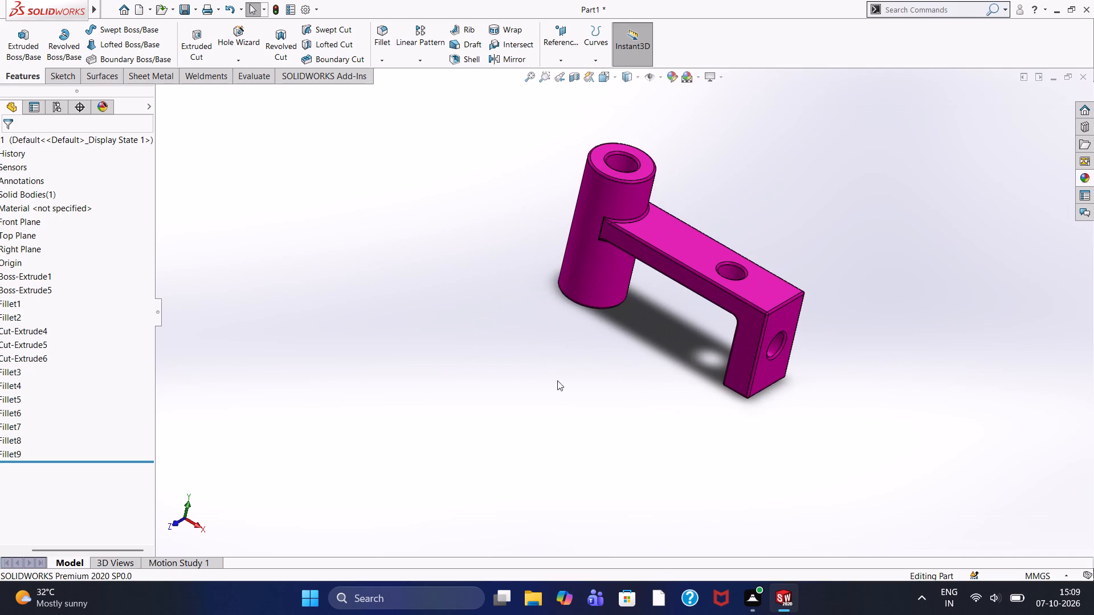
pyautogui.moveTo(643, 357); pyautogui.dragTo(630, 355, button='middle')
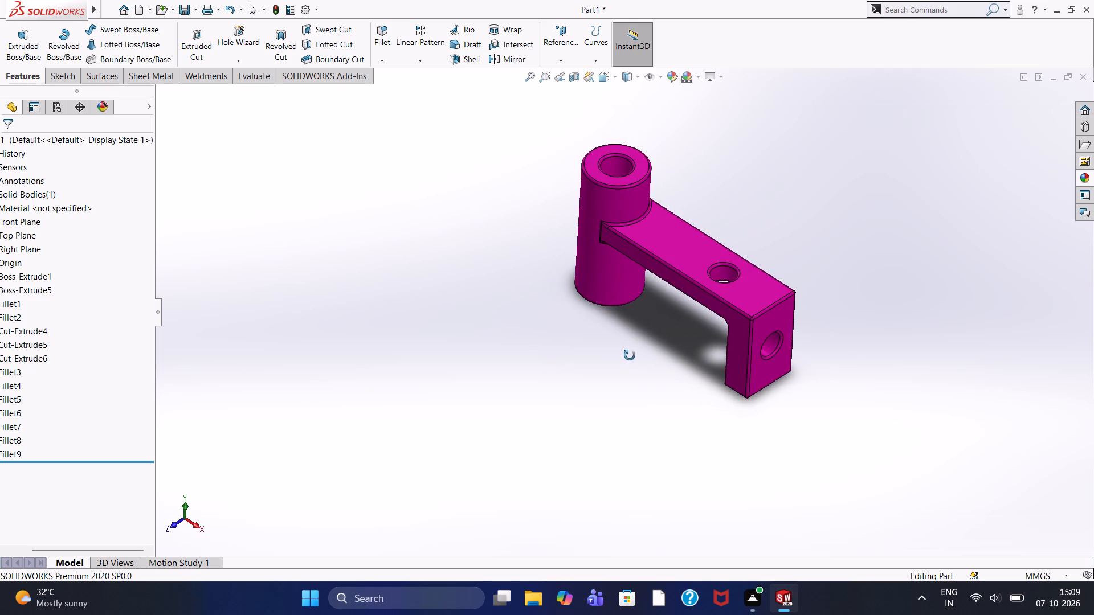
pyautogui.moveTo(630, 355); pyautogui.dragTo(630, 355, button='middle')
pyautogui.moveTo(659, 352); pyautogui.dragTo(687, 380, button='middle')
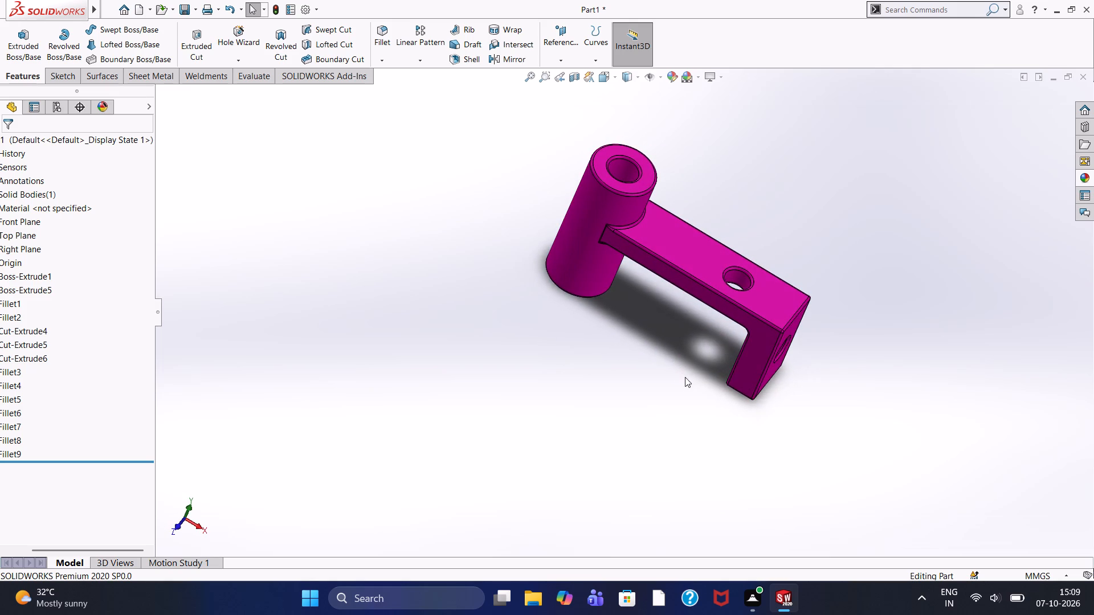
pyautogui.moveTo(603, 344); pyautogui.dragTo(658, 440, button='middle')
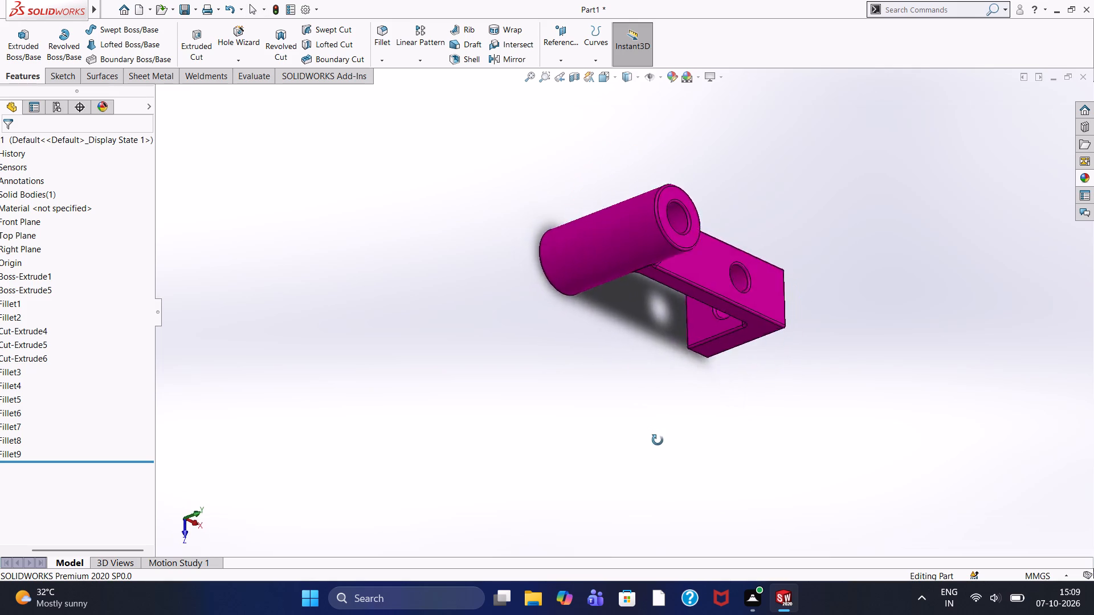
pyautogui.moveTo(658, 440); pyautogui.dragTo(587, 321, button='middle')
pyautogui.scroll(1, 643, 363)
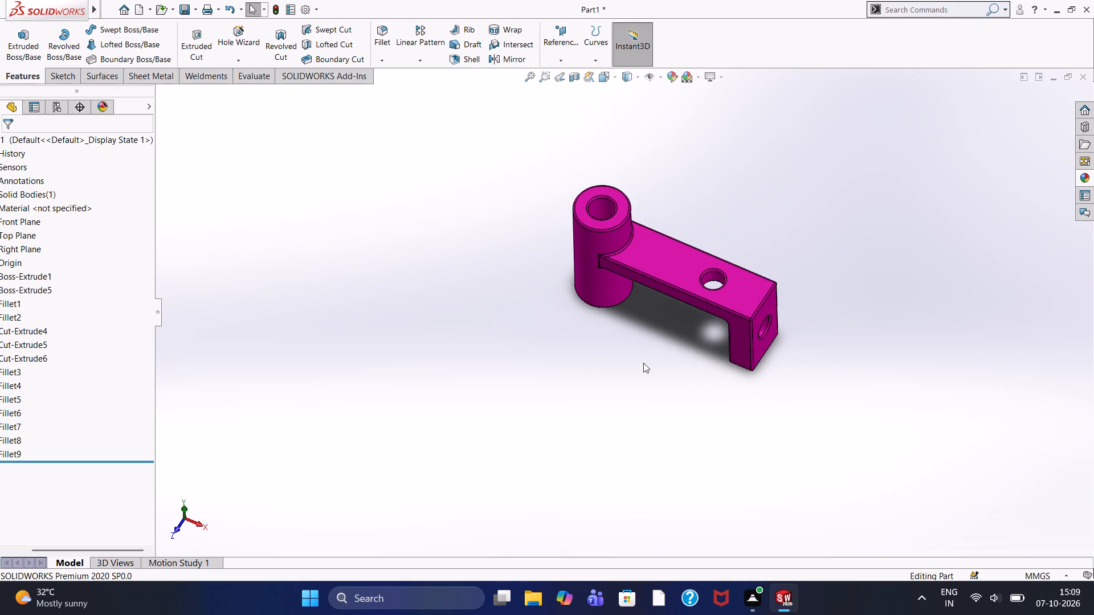
pyautogui.moveTo(640, 363); pyautogui.dragTo(592, 326, button='middle')
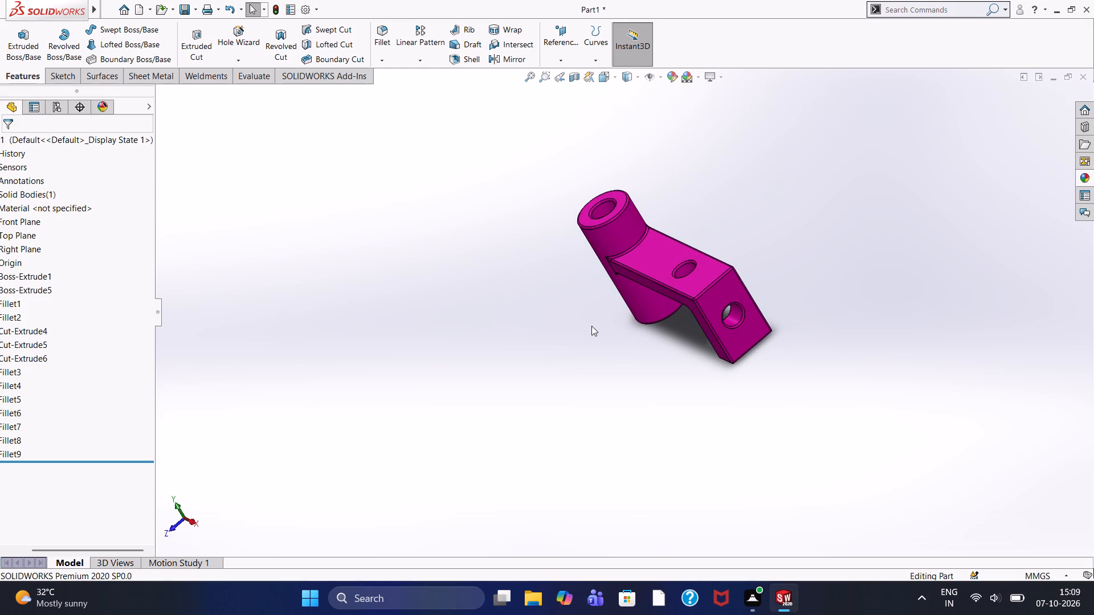
pyautogui.moveTo(591, 326); pyautogui.dragTo(600, 347, button='middle')
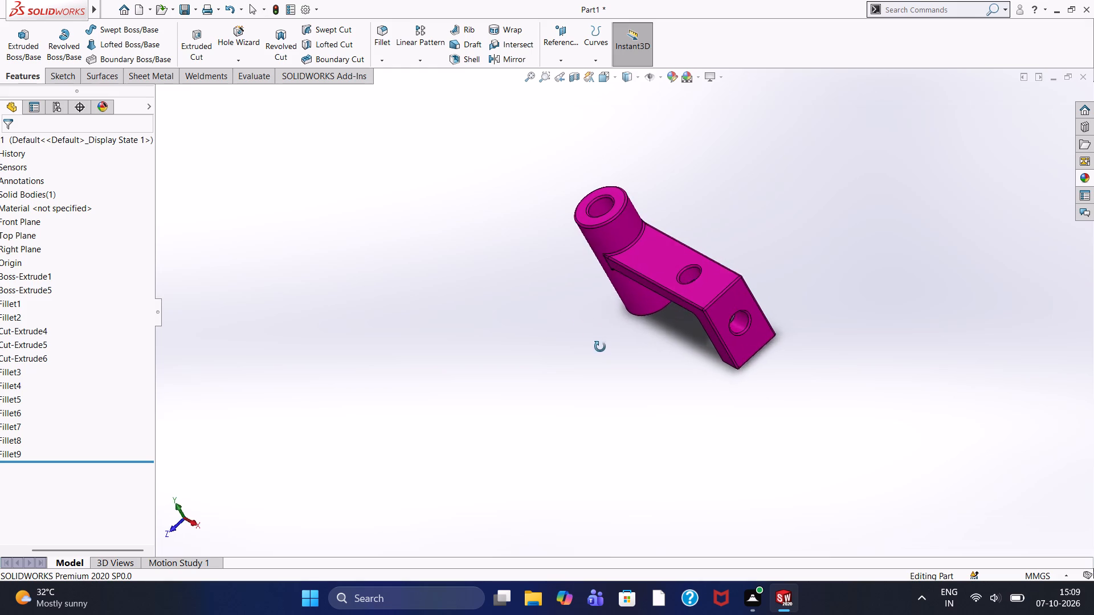
pyautogui.moveTo(600, 347); pyautogui.dragTo(636, 306, button='middle')
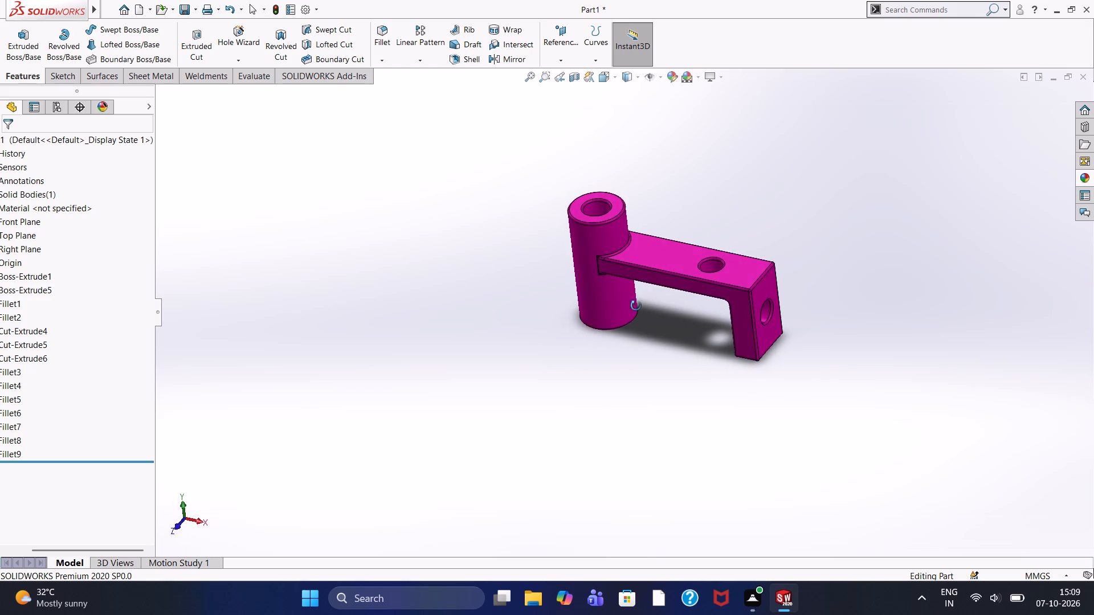
pyautogui.moveTo(636, 306); pyautogui.dragTo(635, 313, button='middle')
pyautogui.scroll(1, 622, 330)
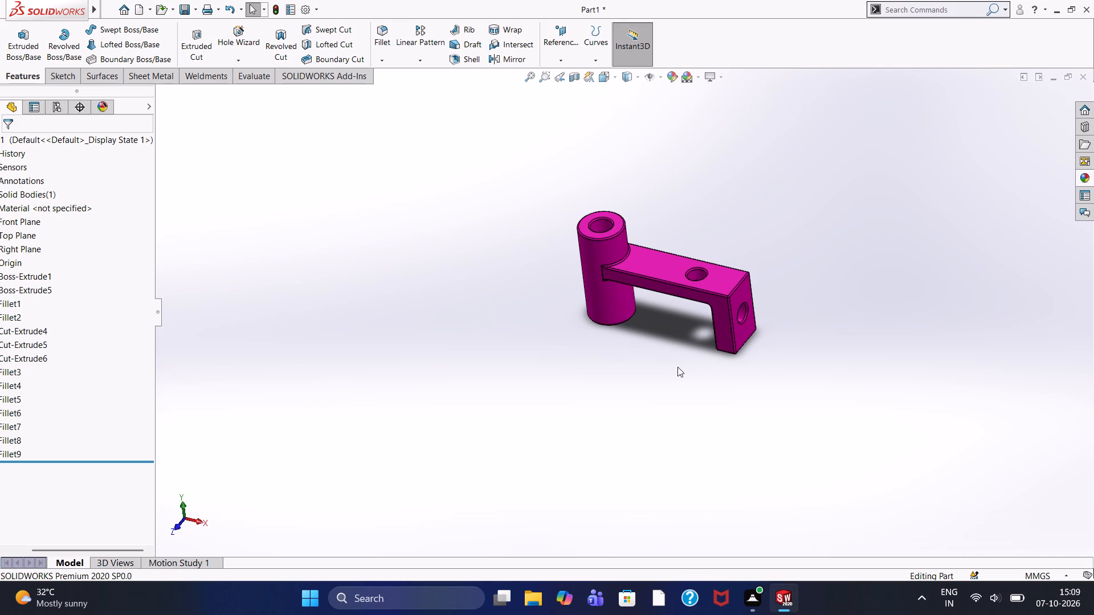
pyautogui.moveTo(677, 367); pyautogui.dragTo(653, 345, button='middle')
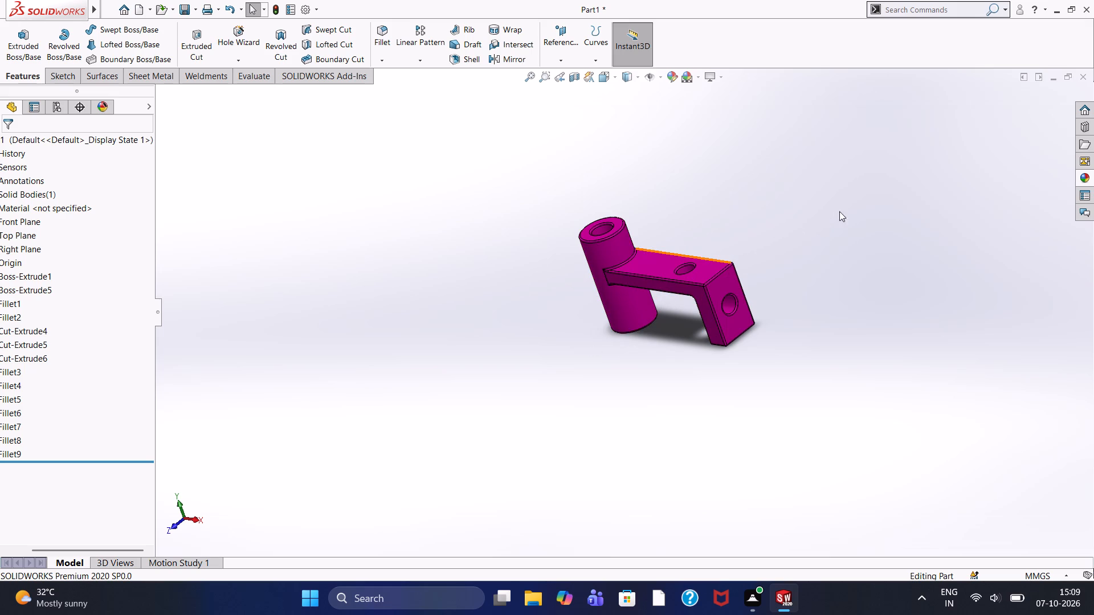
# Examine the bored boss, its arm junction, the arm hole and the leg hole at varying distances and from a lower angle.
pyautogui.scroll(-2, 895, 177)
pyautogui.scroll(2, 908, 176)
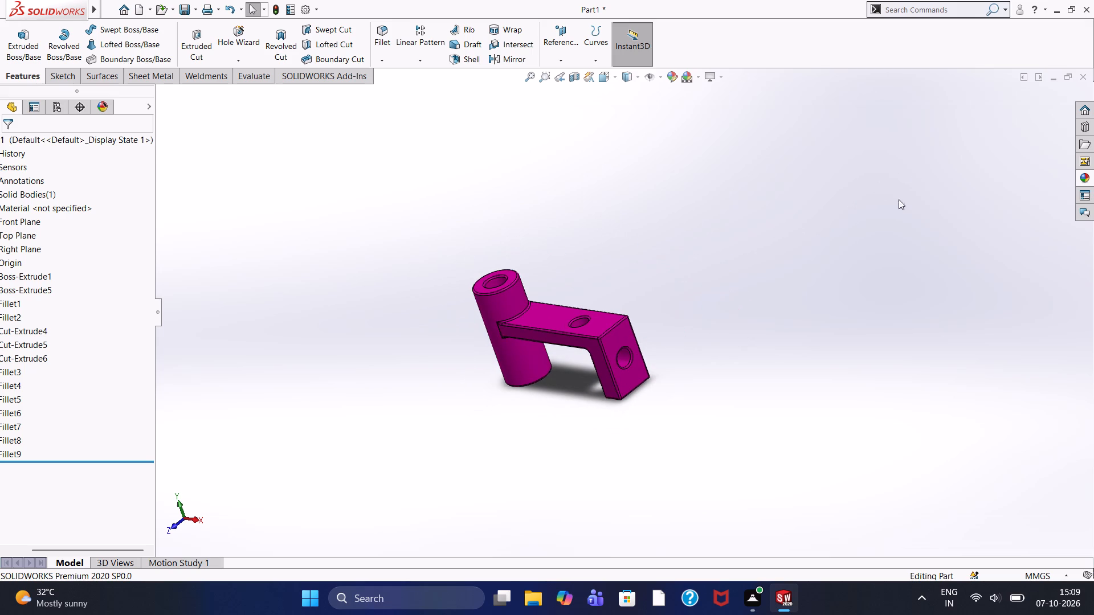
pyautogui.scroll(2, 522, 347)
pyautogui.scroll(-4, 548, 334)
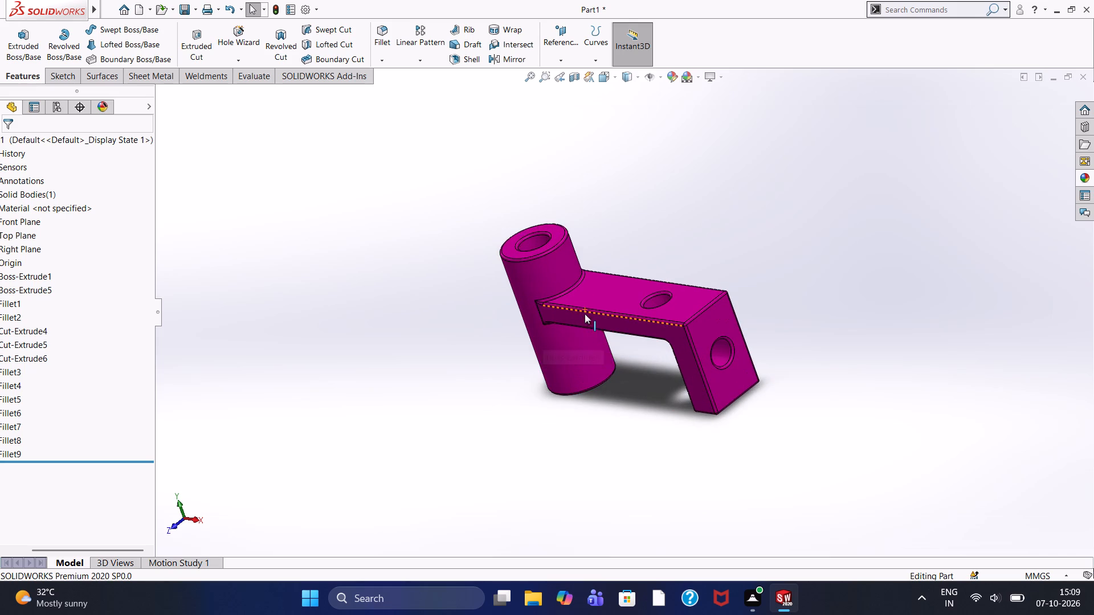
pyautogui.scroll(-2, 557, 329)
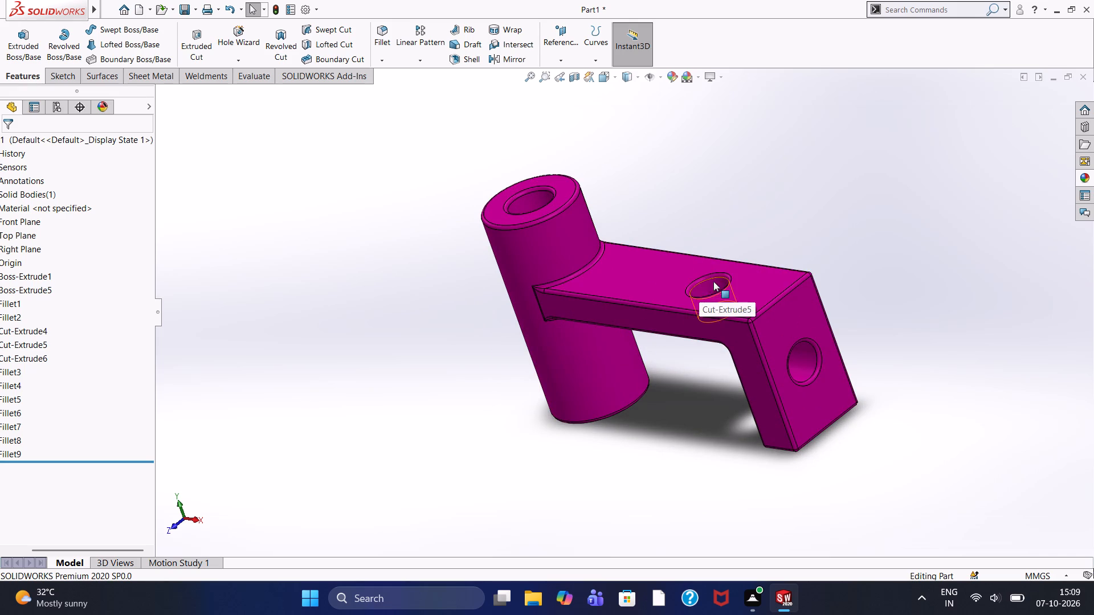
pyautogui.scroll(-3, 713, 281)
pyautogui.scroll(5, 715, 280)
pyautogui.scroll(4, 609, 315)
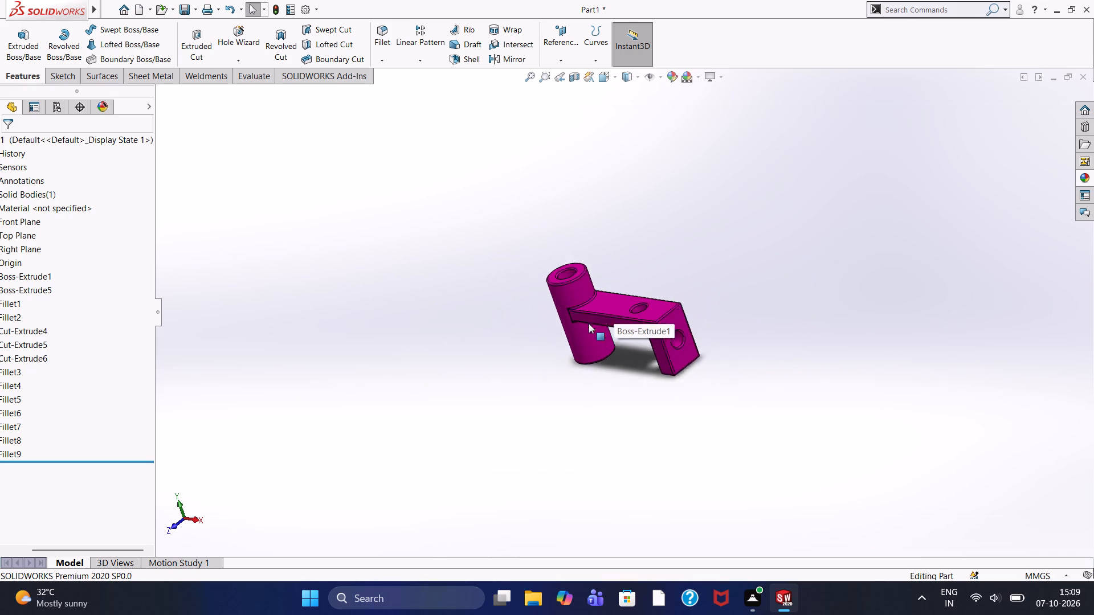
pyautogui.scroll(3, 589, 323)
pyautogui.scroll(-1, 579, 339)
pyautogui.scroll(-6, 613, 292)
pyautogui.scroll(2, 618, 321)
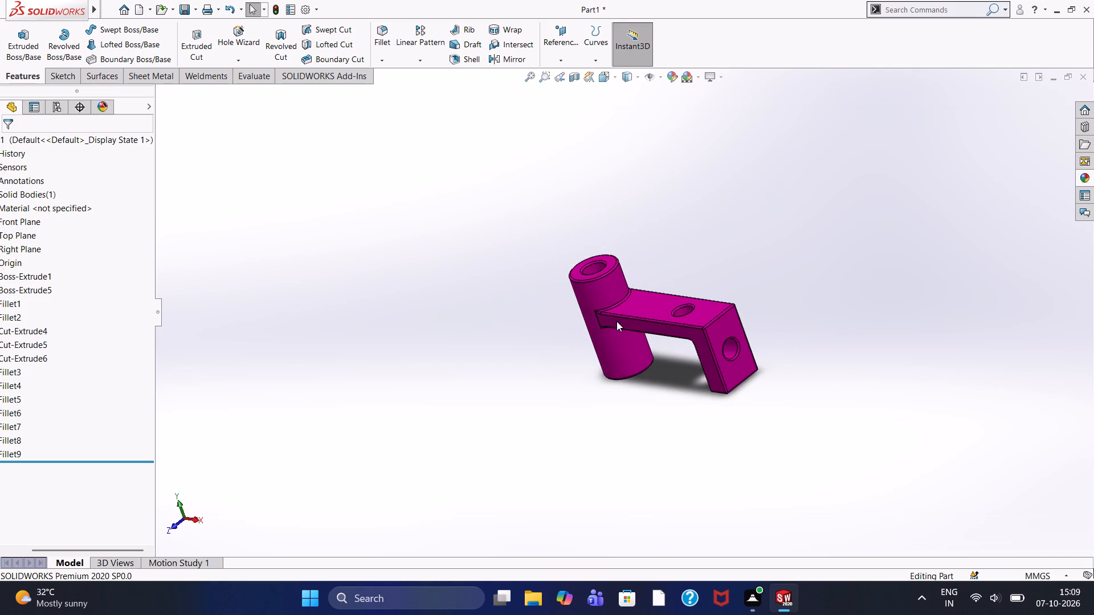
pyautogui.scroll(-3, 629, 326)
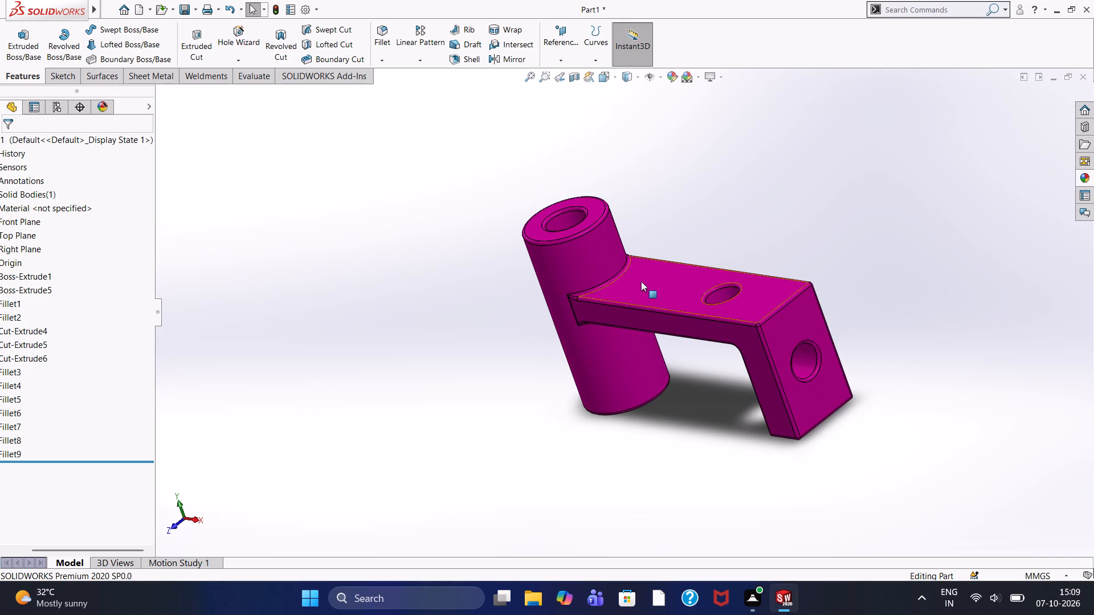
pyautogui.scroll(-3, 498, 292)
pyautogui.scroll(2, 540, 290)
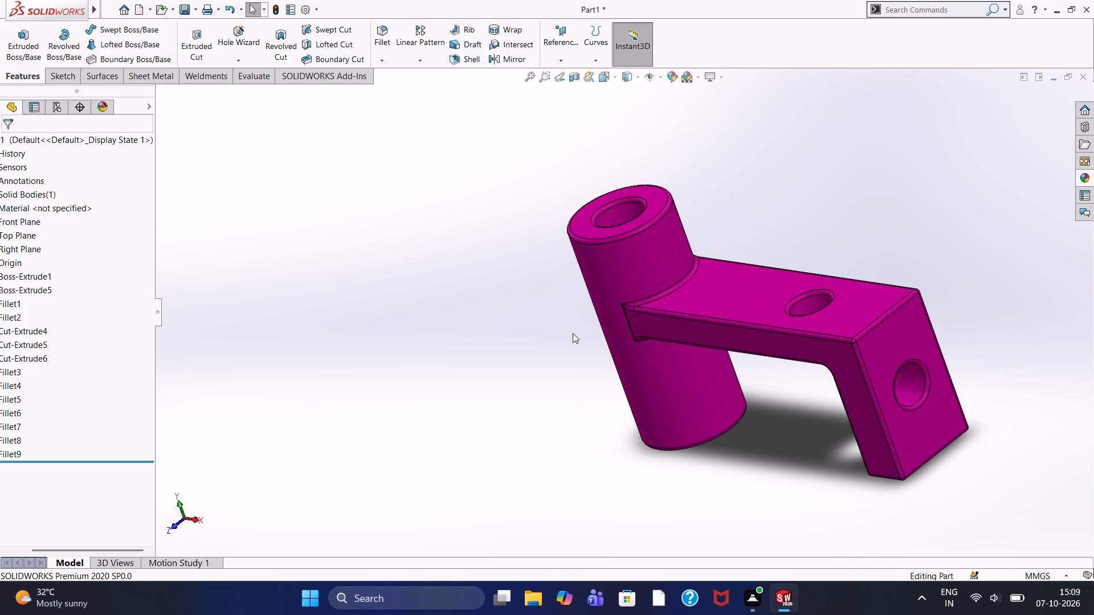
pyautogui.moveTo(575, 328); pyautogui.dragTo(569, 285, button='middle')
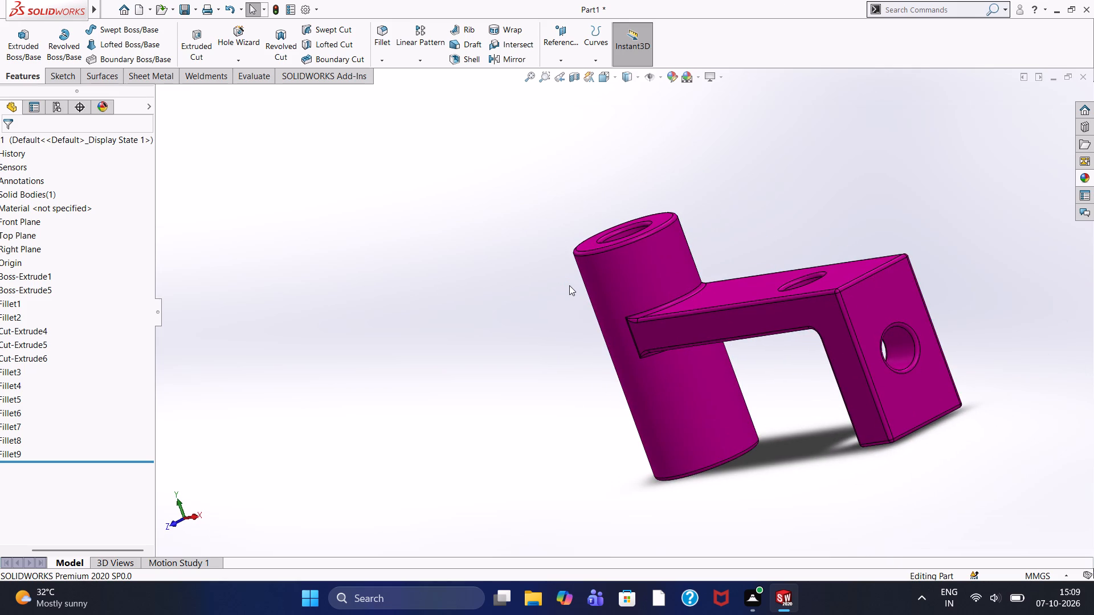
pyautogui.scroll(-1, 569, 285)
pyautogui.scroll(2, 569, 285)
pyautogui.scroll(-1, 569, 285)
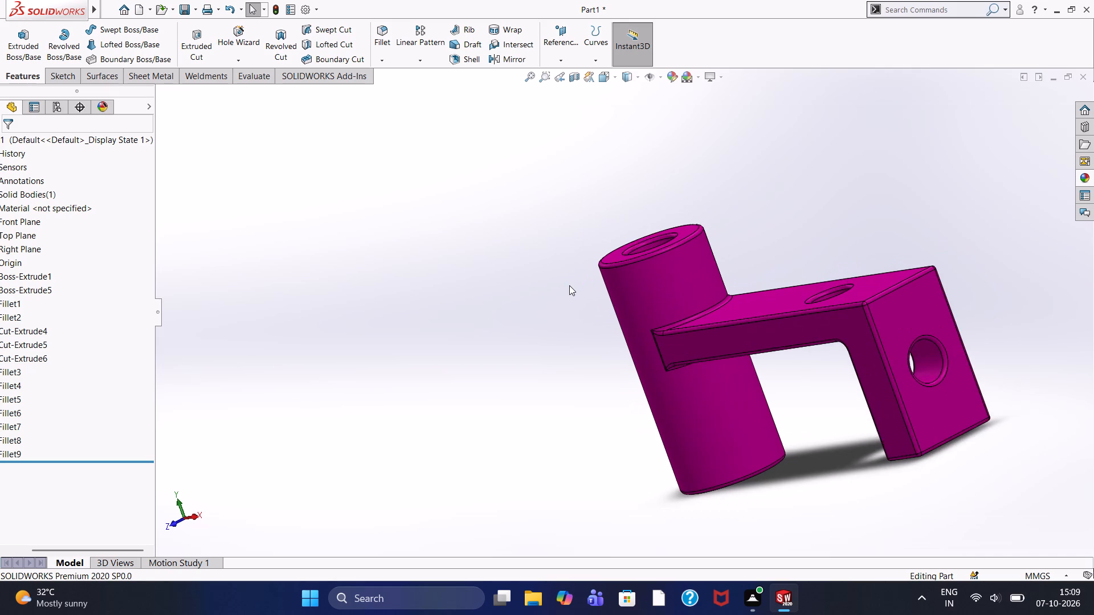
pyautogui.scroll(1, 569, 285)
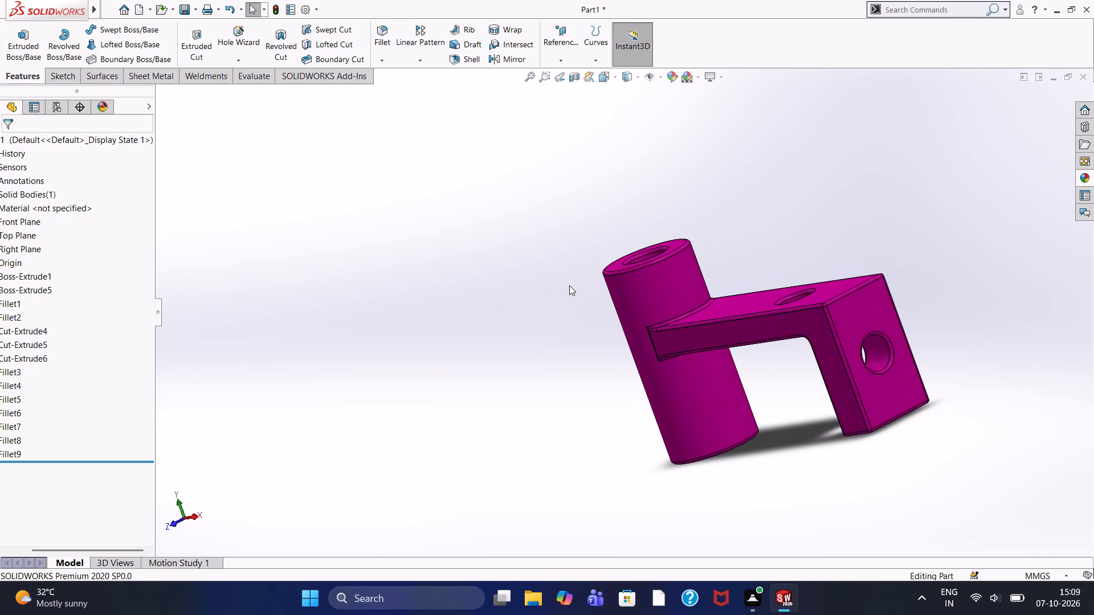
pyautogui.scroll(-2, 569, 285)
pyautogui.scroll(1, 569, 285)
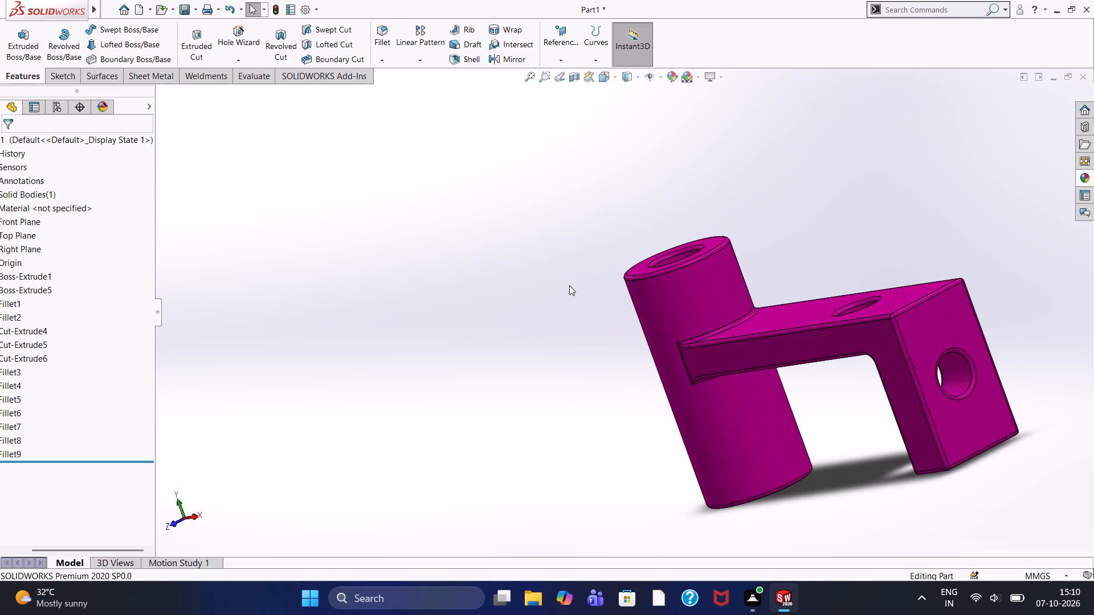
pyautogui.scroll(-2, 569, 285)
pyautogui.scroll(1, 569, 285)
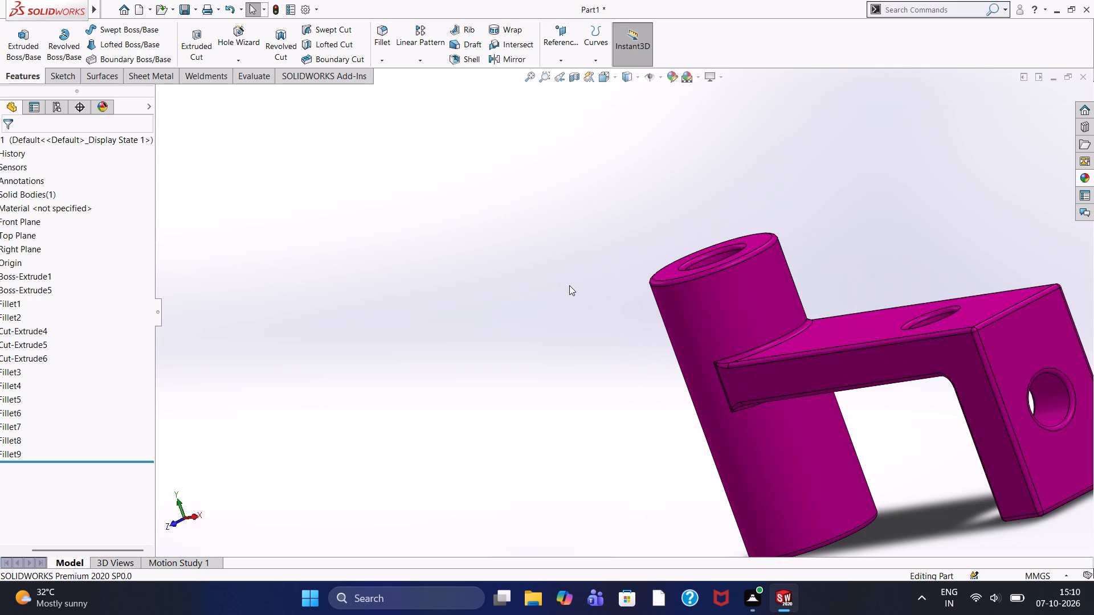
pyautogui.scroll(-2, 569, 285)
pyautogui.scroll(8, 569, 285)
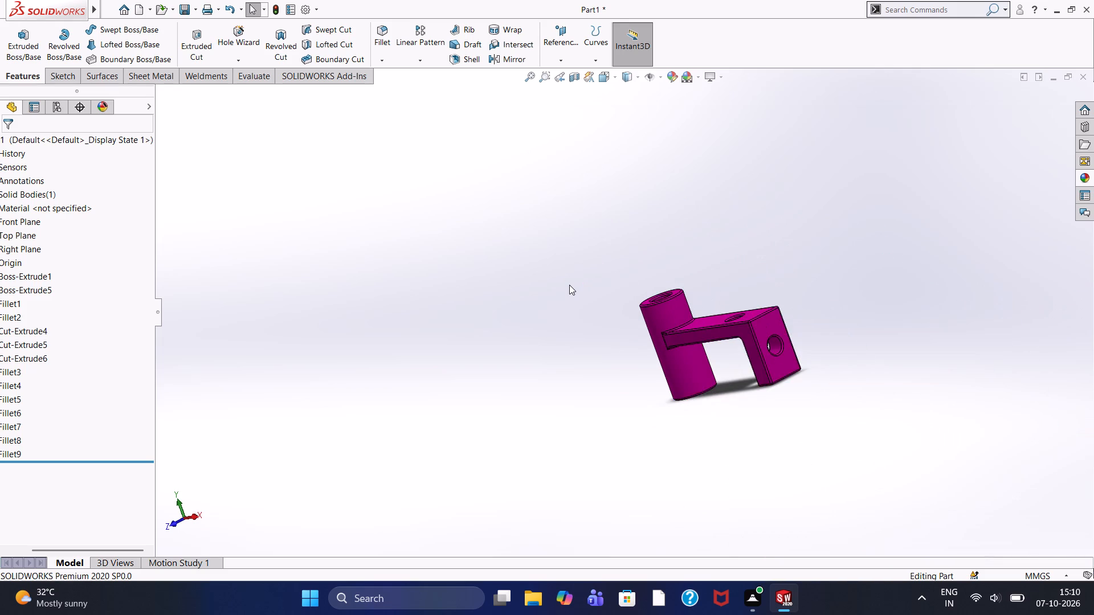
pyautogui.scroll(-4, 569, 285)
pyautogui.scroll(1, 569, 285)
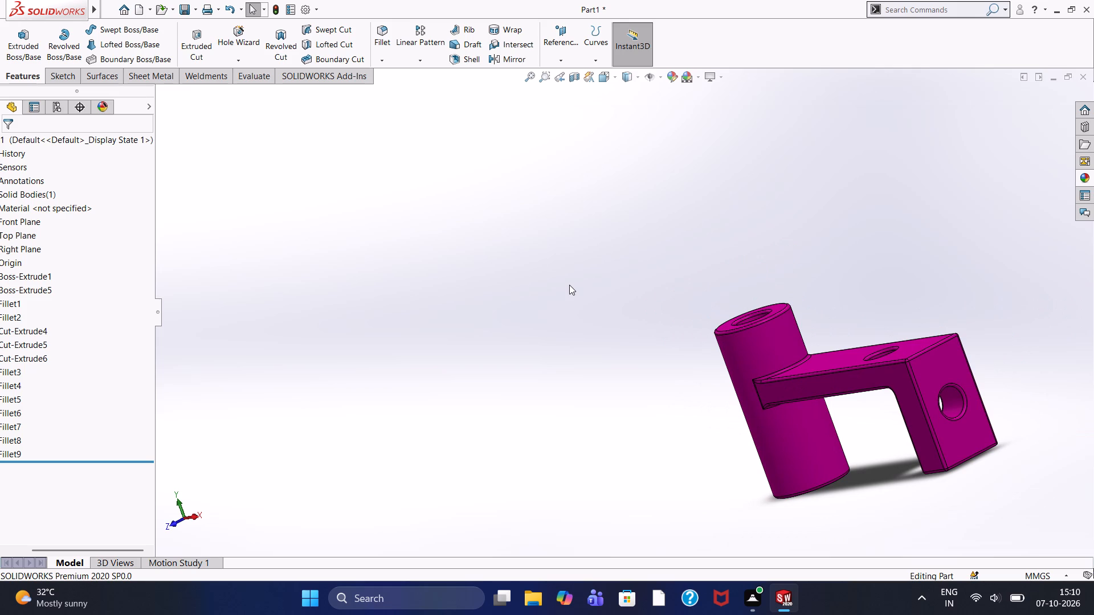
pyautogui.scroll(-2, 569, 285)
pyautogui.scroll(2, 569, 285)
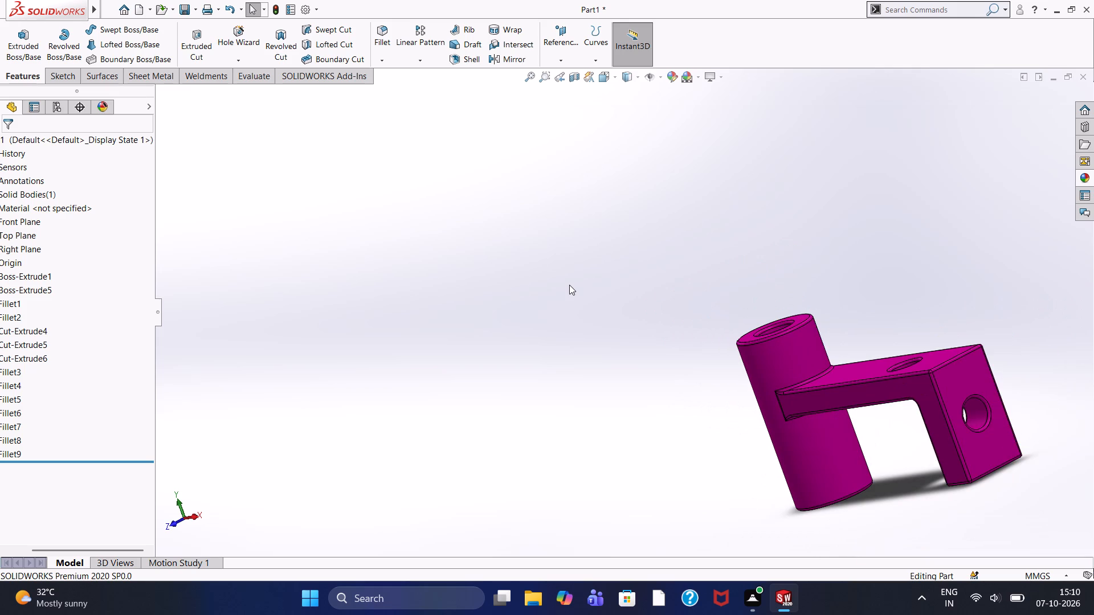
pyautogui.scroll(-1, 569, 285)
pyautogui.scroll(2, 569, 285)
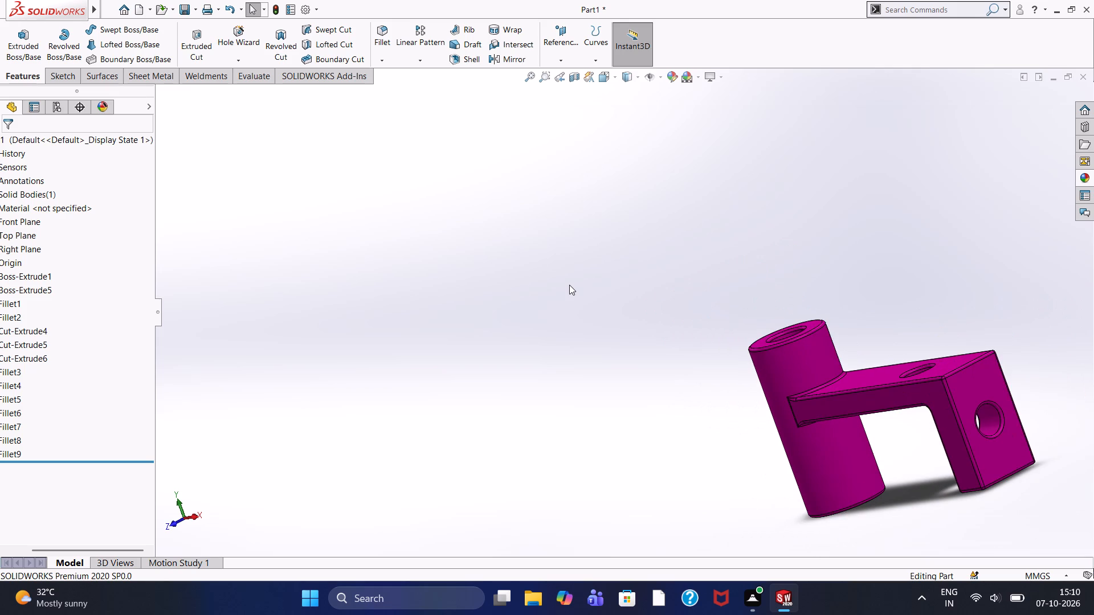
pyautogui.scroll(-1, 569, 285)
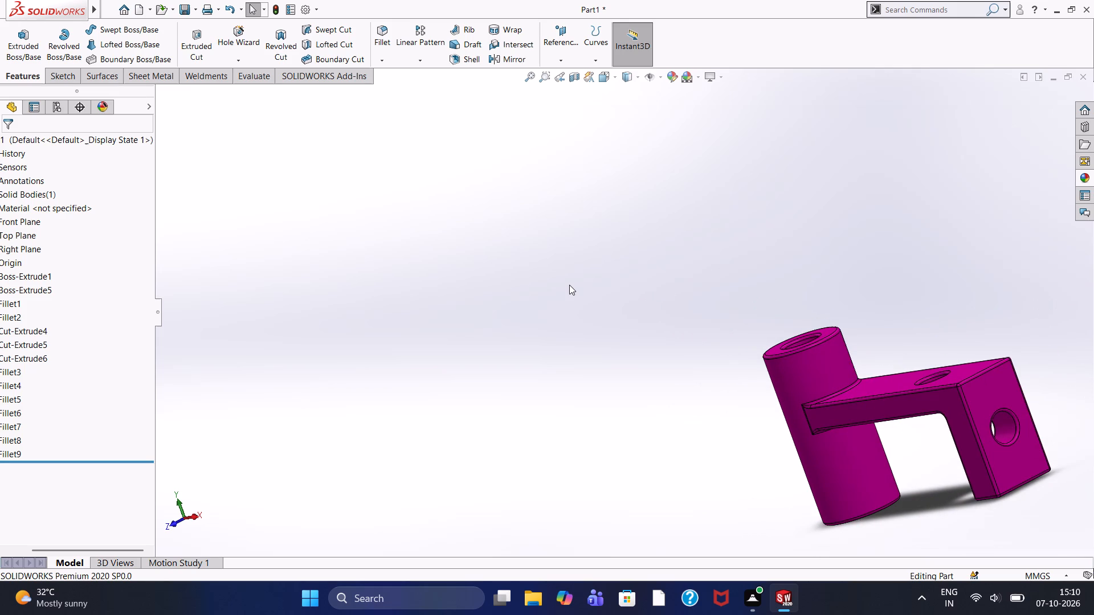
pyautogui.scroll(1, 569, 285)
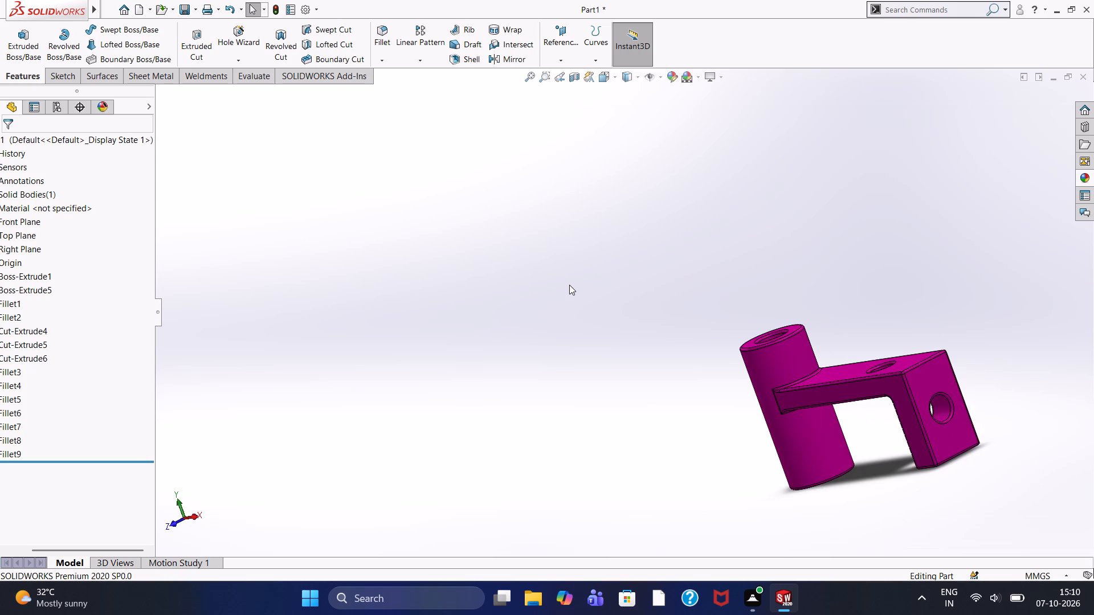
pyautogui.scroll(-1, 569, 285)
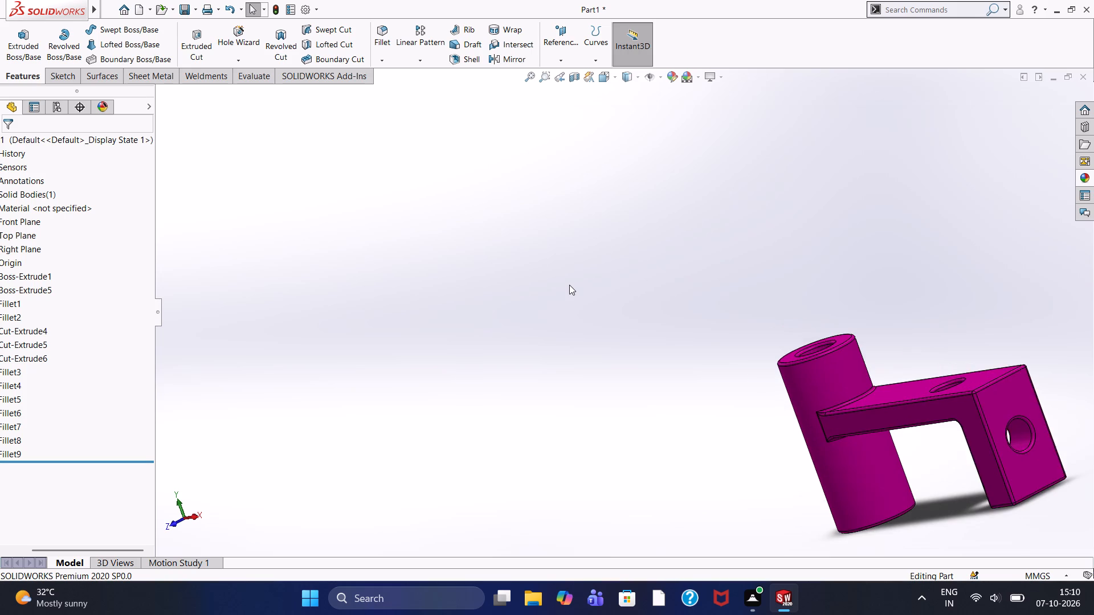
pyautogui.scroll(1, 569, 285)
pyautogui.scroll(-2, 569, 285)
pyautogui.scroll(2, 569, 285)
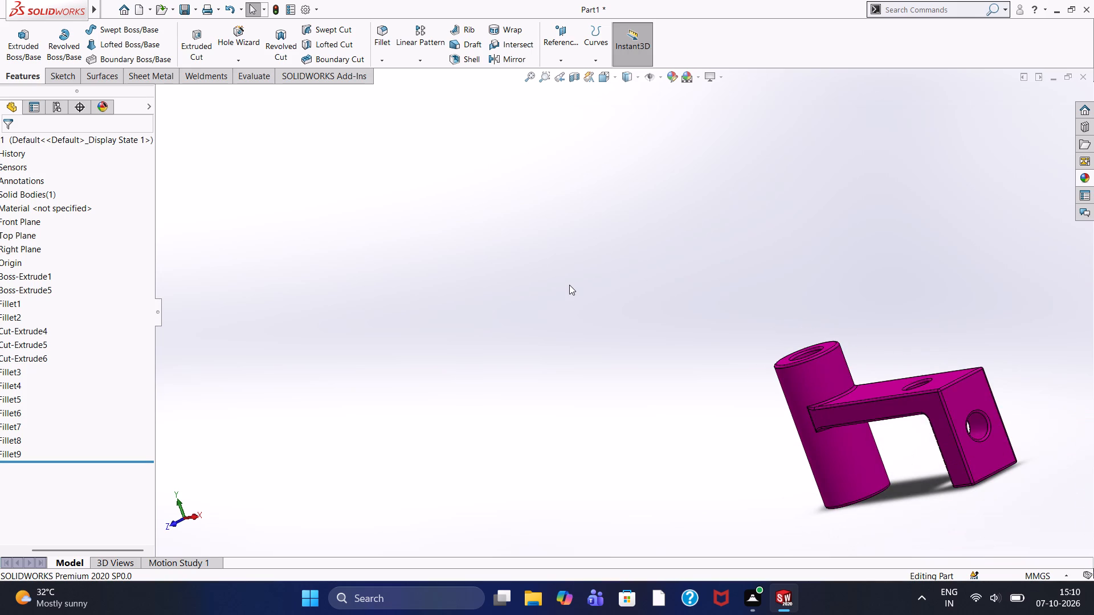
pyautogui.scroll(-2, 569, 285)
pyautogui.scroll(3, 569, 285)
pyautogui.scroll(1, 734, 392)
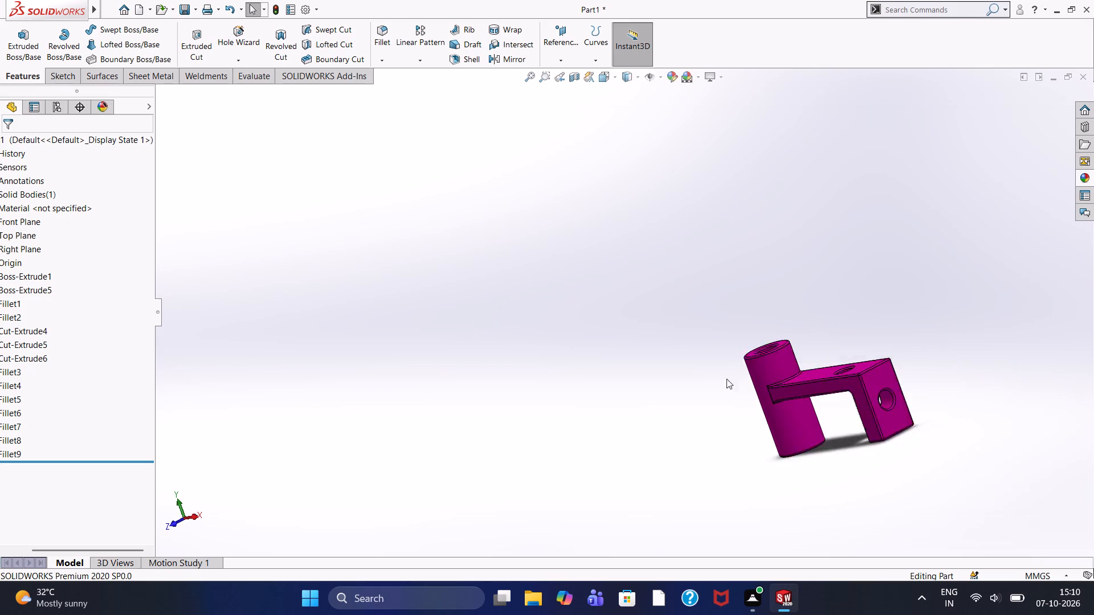
# Examine the whole bracket from a raised angle, including the boss bore, the arm's front edge and both 12 mm holes.
pyautogui.scroll(2, 726, 379)
pyautogui.scroll(-1, 722, 370)
pyautogui.scroll(3, 743, 369)
pyautogui.scroll(1, 714, 297)
pyautogui.moveTo(714, 297); pyautogui.dragTo(746, 338, button='middle')
pyautogui.scroll(-2, 733, 318)
pyautogui.scroll(2, 746, 338)
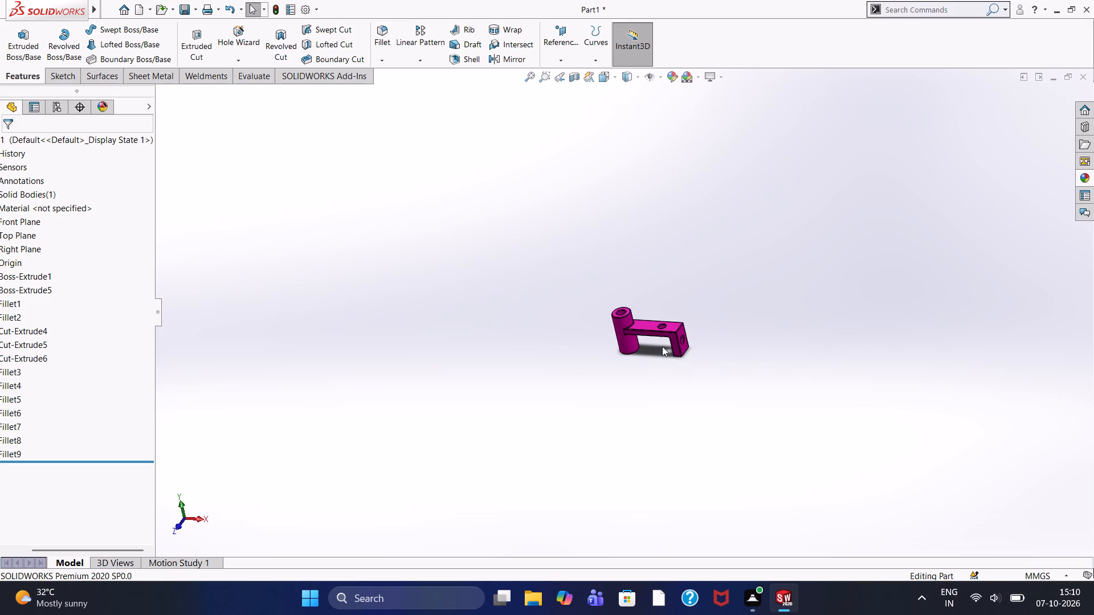
pyautogui.scroll(-2, 654, 276)
pyautogui.scroll(2, 585, 385)
pyautogui.scroll(-5, 587, 385)
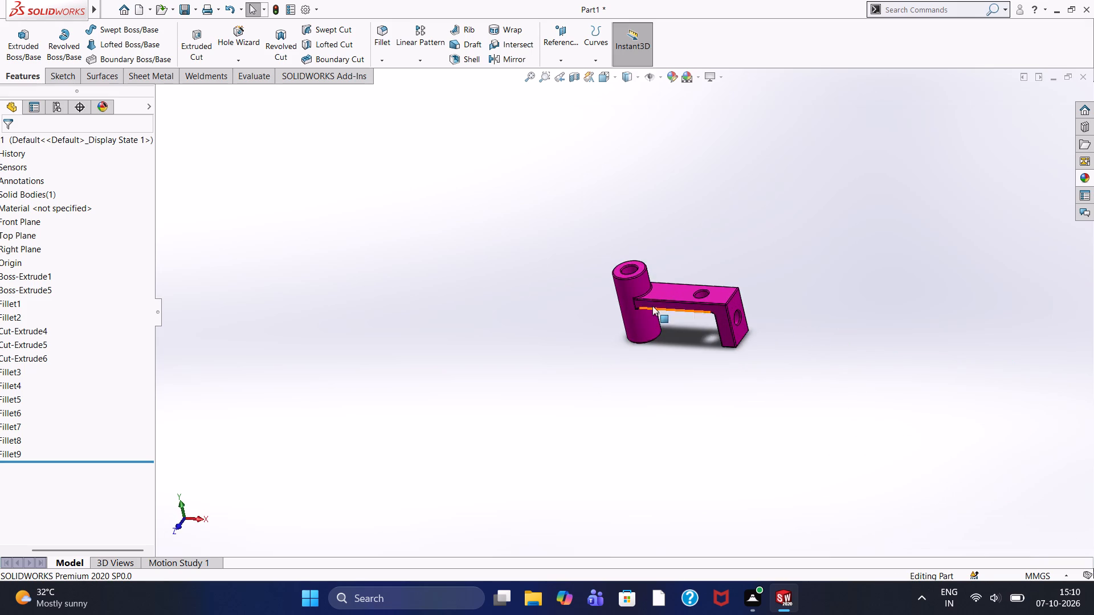
pyautogui.scroll(-5, 654, 304)
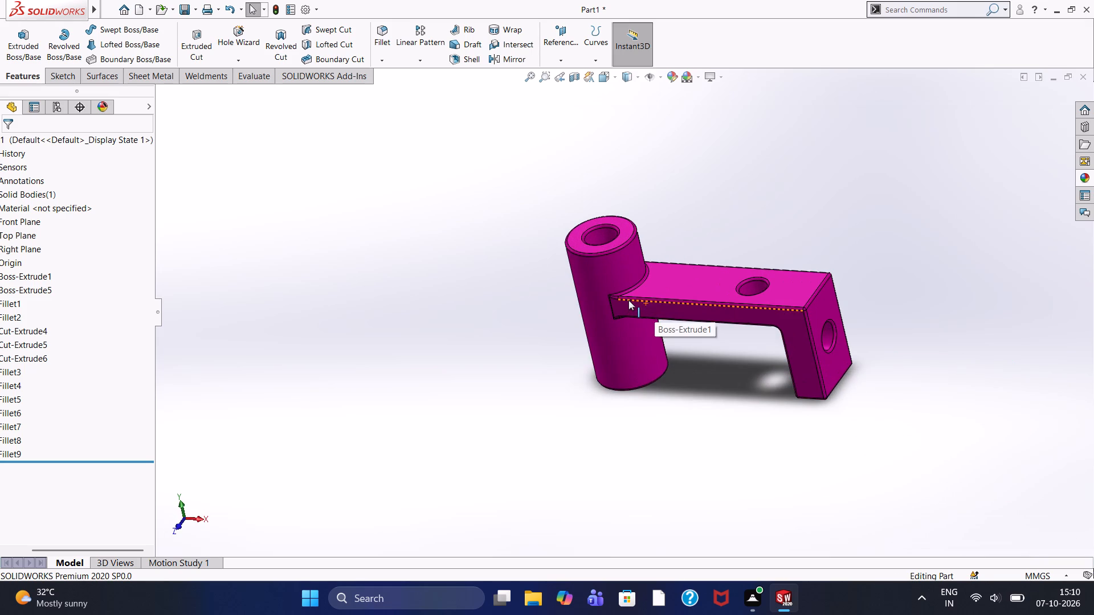
pyautogui.scroll(1, 628, 300)
pyautogui.scroll(-1, 628, 300)
pyautogui.scroll(3, 628, 300)
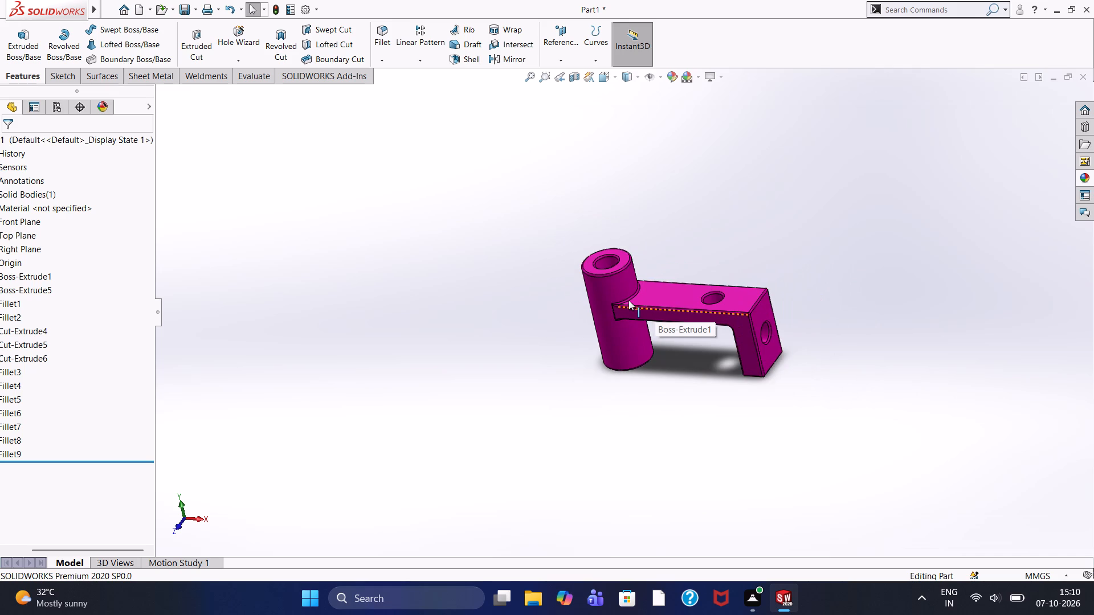
# Examine the junction of the bored boss and the arm, including the arm's front edge, at varying distances.
pyautogui.scroll(-2, 628, 300)
pyautogui.scroll(1, 628, 300)
pyautogui.scroll(-2, 628, 300)
pyautogui.scroll(2, 628, 300)
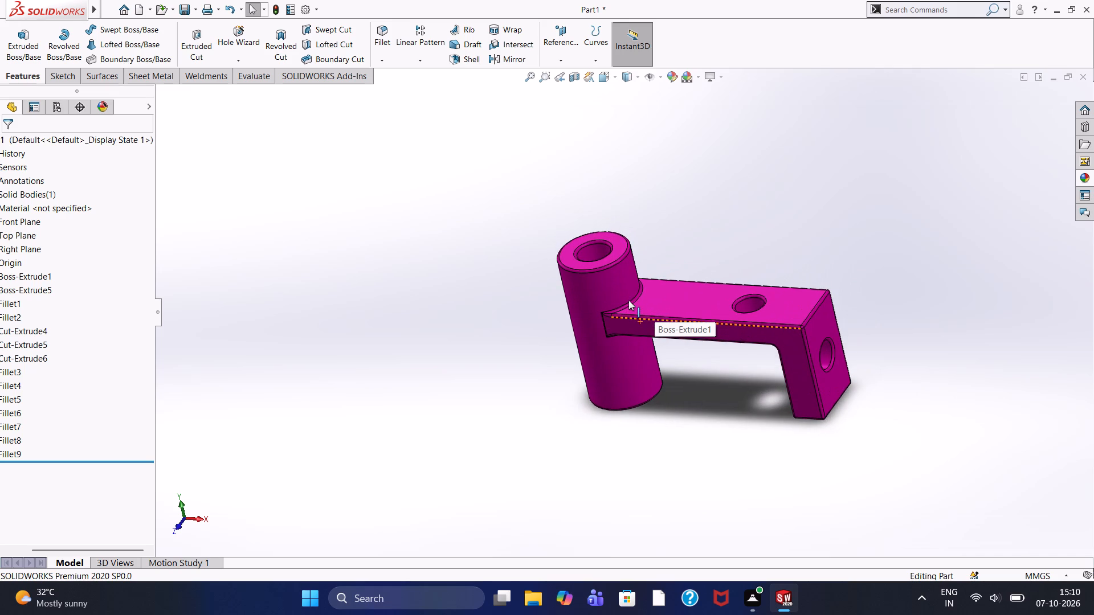
pyautogui.scroll(-1, 628, 300)
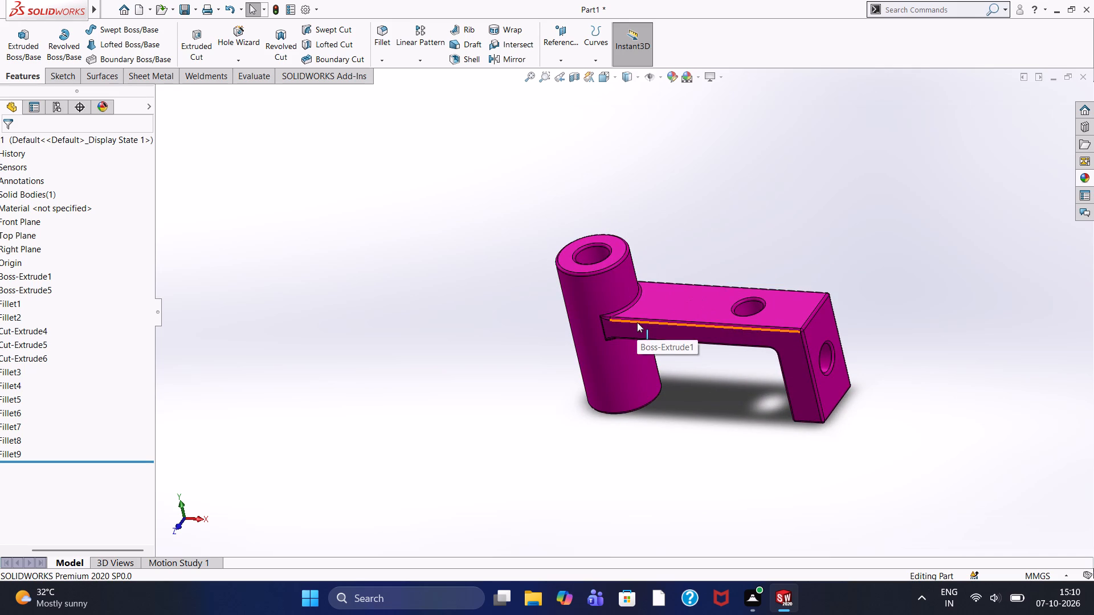
pyautogui.scroll(-2, 637, 322)
pyautogui.scroll(1, 637, 322)
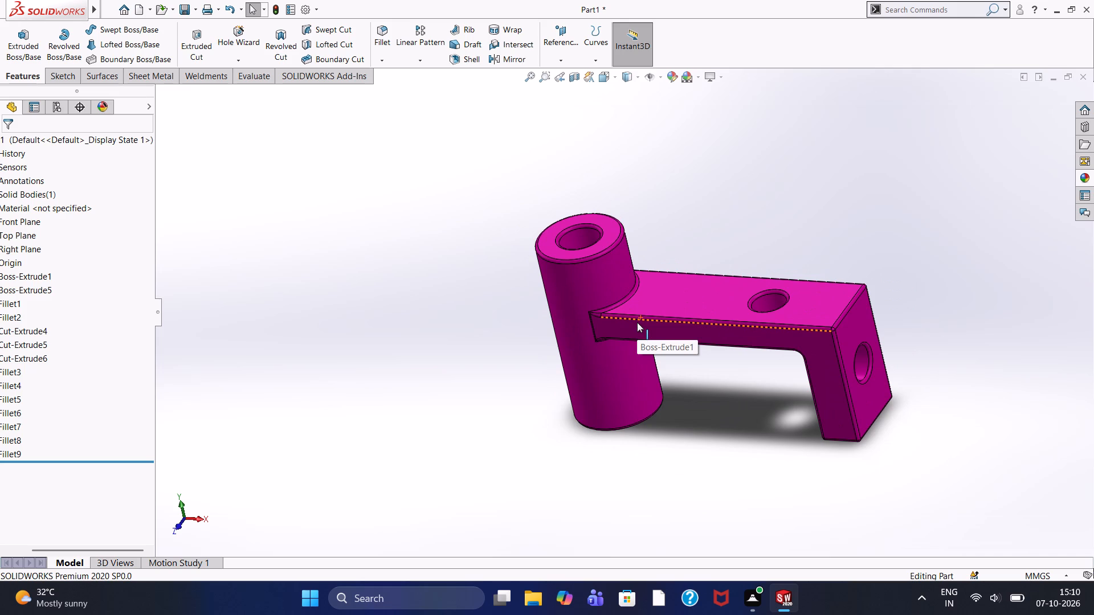
pyautogui.scroll(-2, 637, 322)
pyautogui.scroll(2, 637, 322)
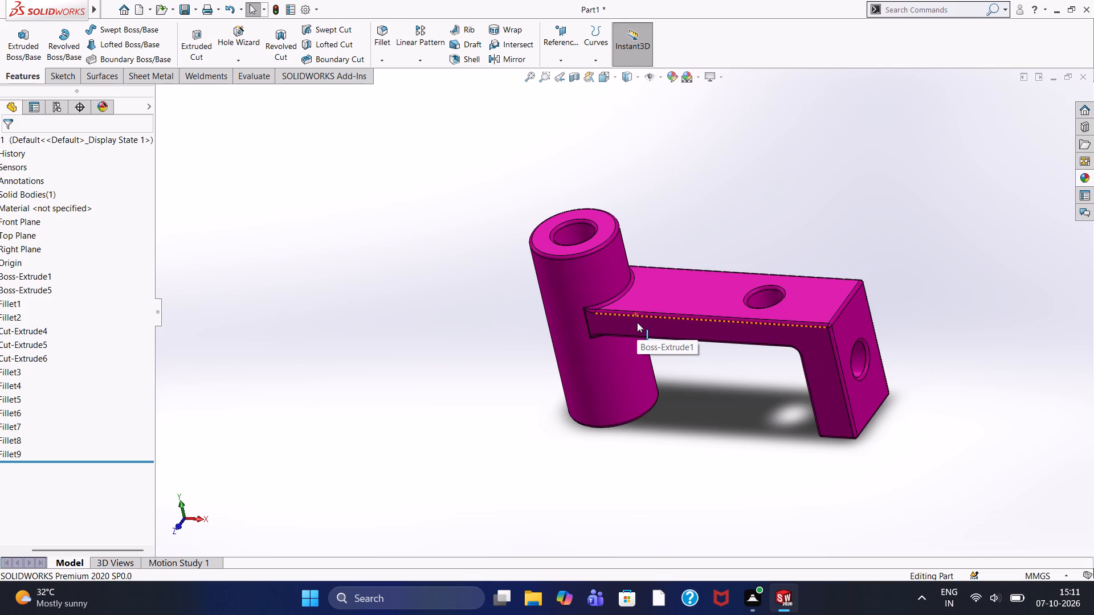
pyautogui.scroll(-2, 637, 322)
pyautogui.scroll(2, 637, 322)
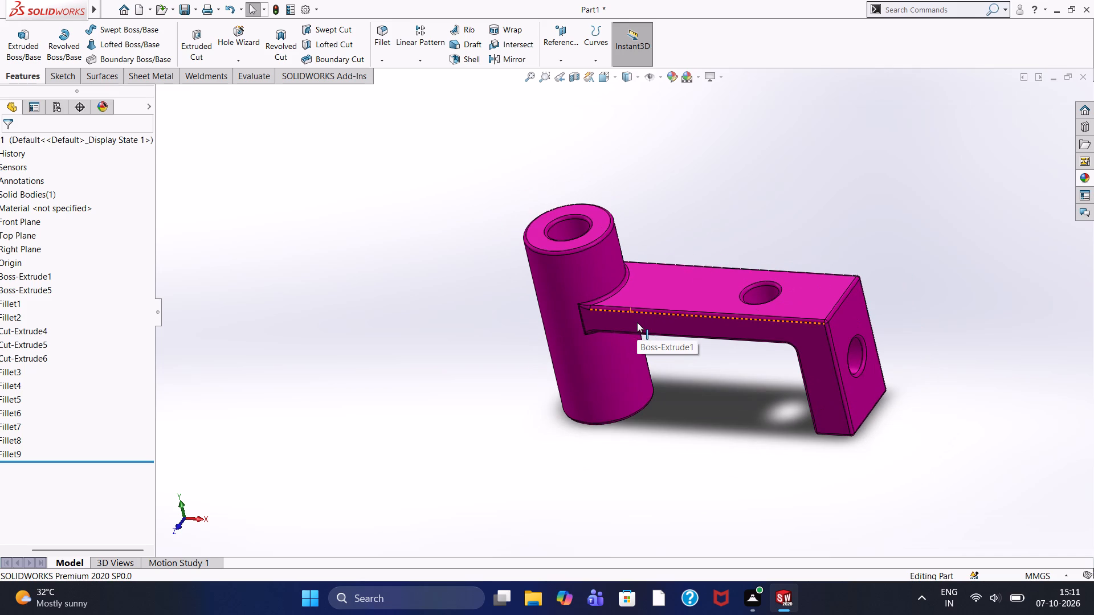
pyautogui.scroll(-2, 637, 322)
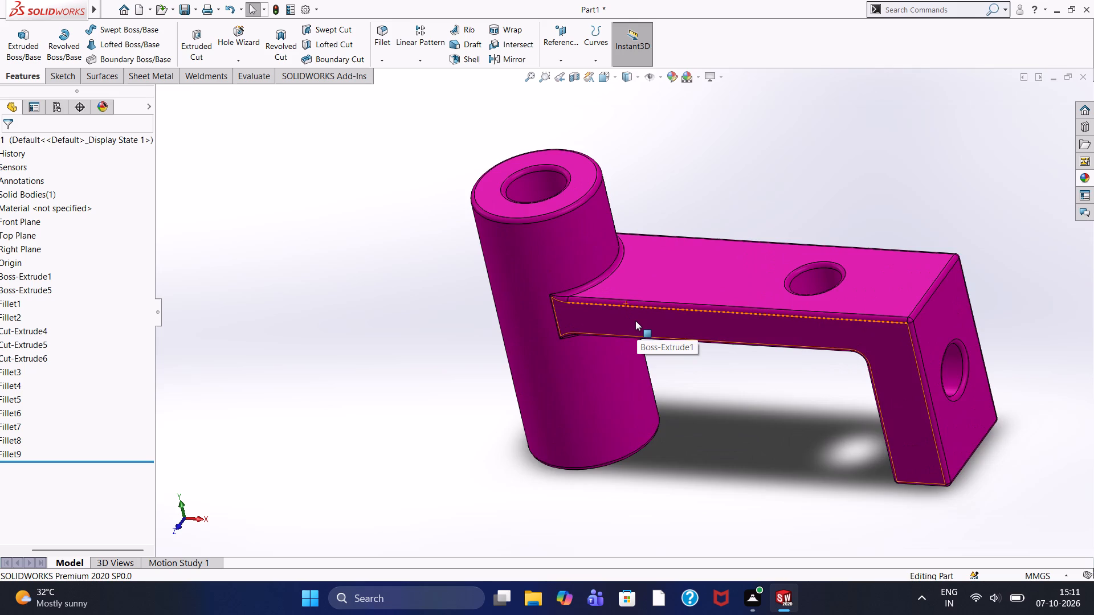
pyautogui.scroll(-2, 635, 321)
pyautogui.scroll(4, 635, 321)
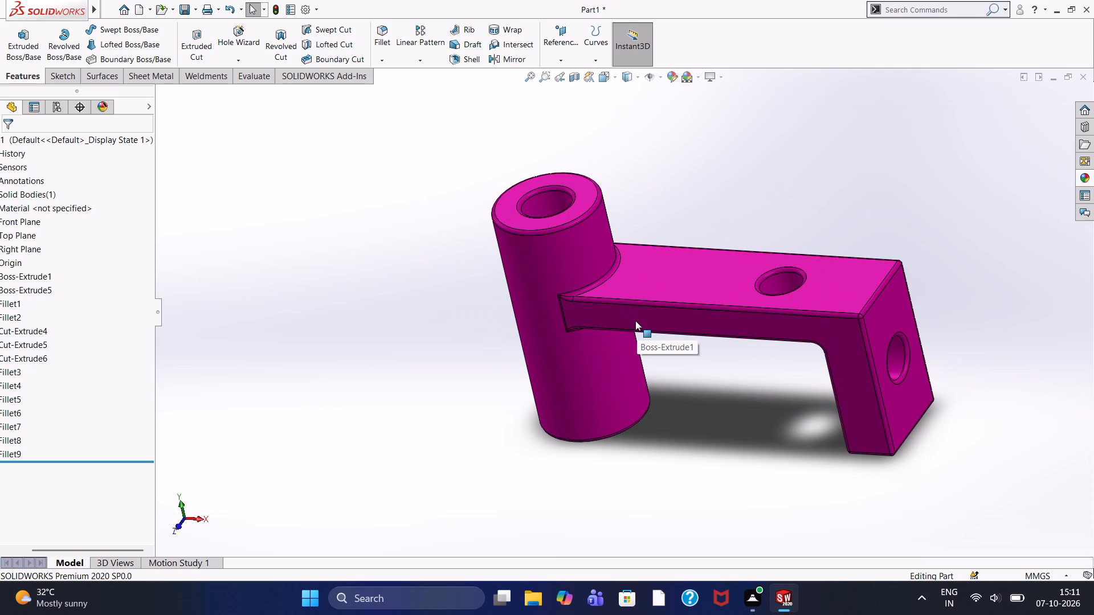
pyautogui.scroll(-1, 635, 321)
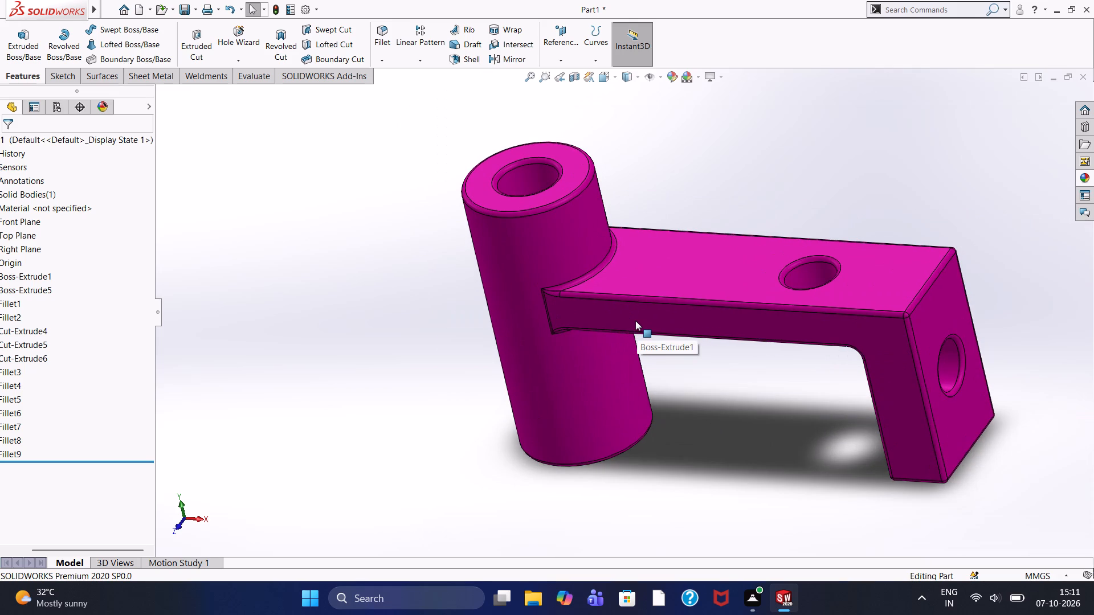
pyautogui.scroll(-2, 635, 321)
pyautogui.scroll(1, 635, 321)
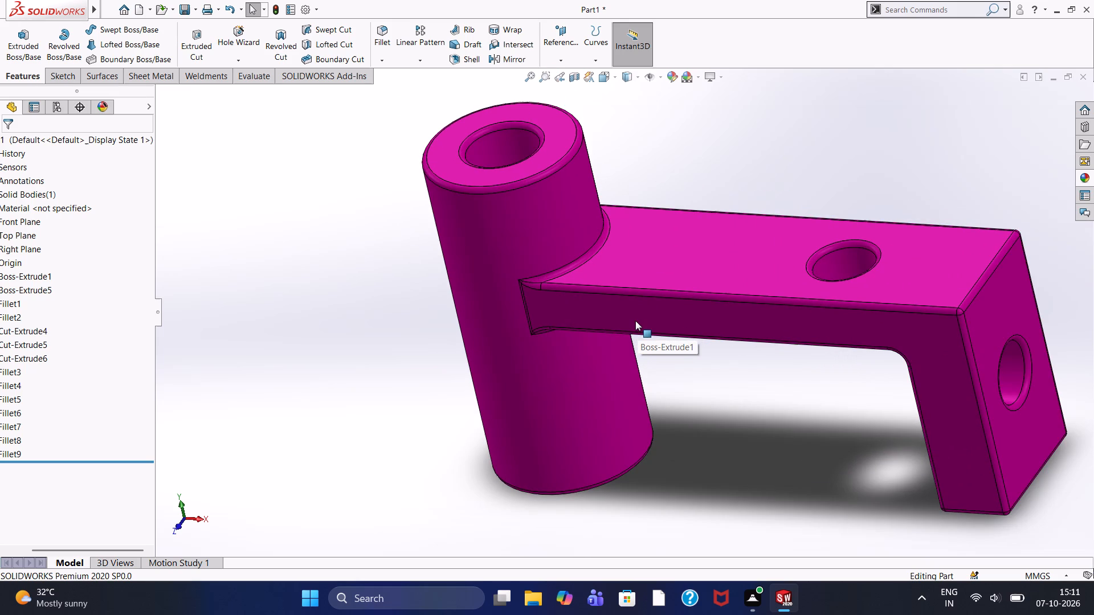
pyautogui.scroll(2, 635, 321)
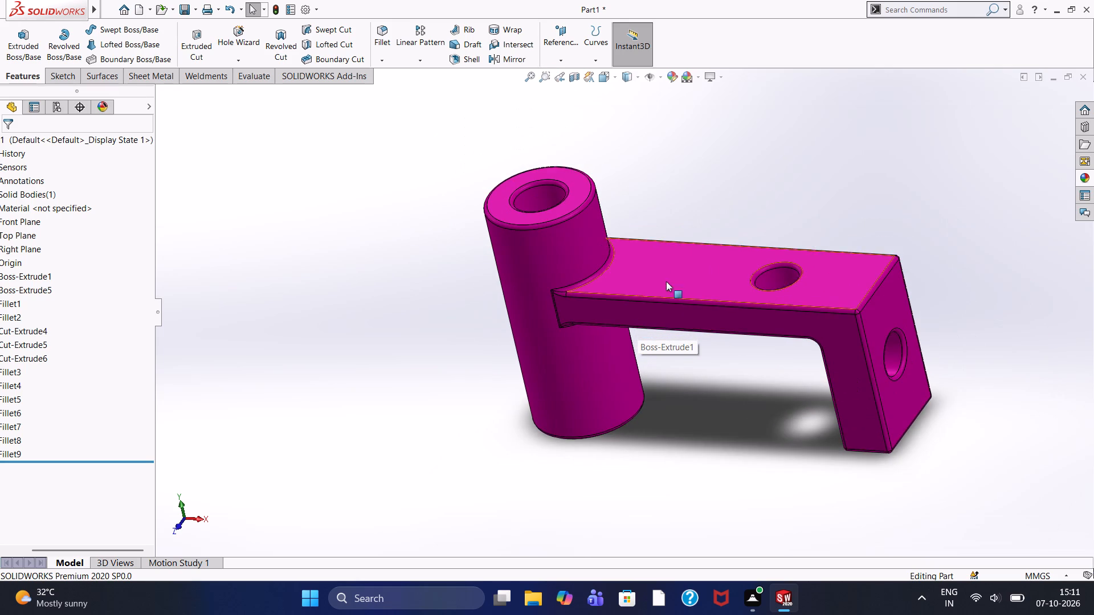
# Examine the arm's top face with its hole and the leg hole, ending with the whole bracket.
pyautogui.scroll(-2, 656, 290)
pyautogui.scroll(1, 664, 334)
pyautogui.scroll(-2, 664, 333)
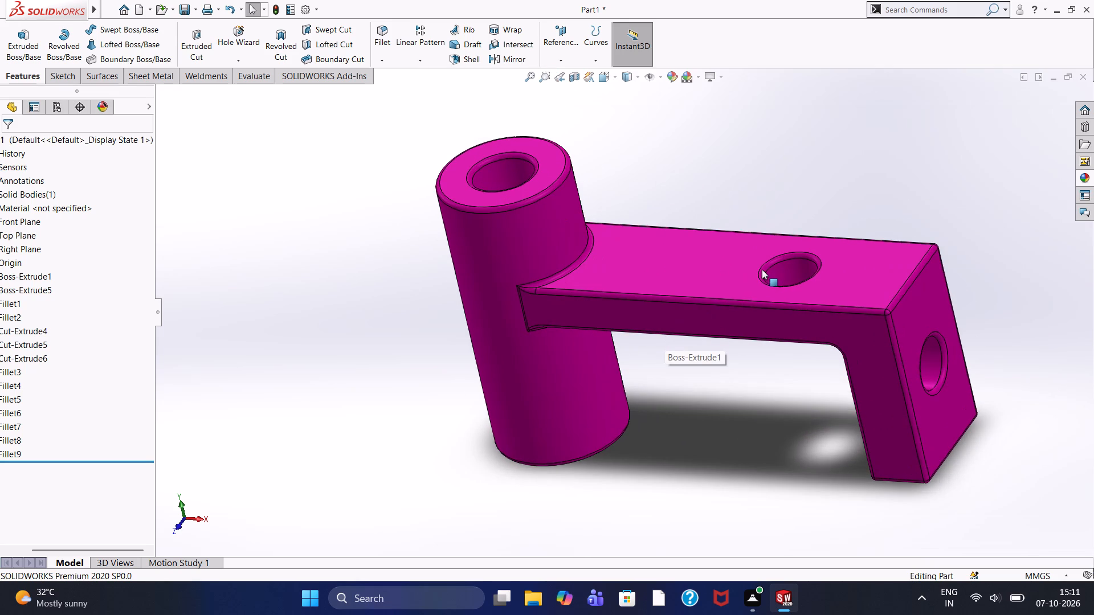
pyautogui.scroll(1, 762, 269)
pyautogui.scroll(2, 728, 315)
pyautogui.scroll(1, 689, 391)
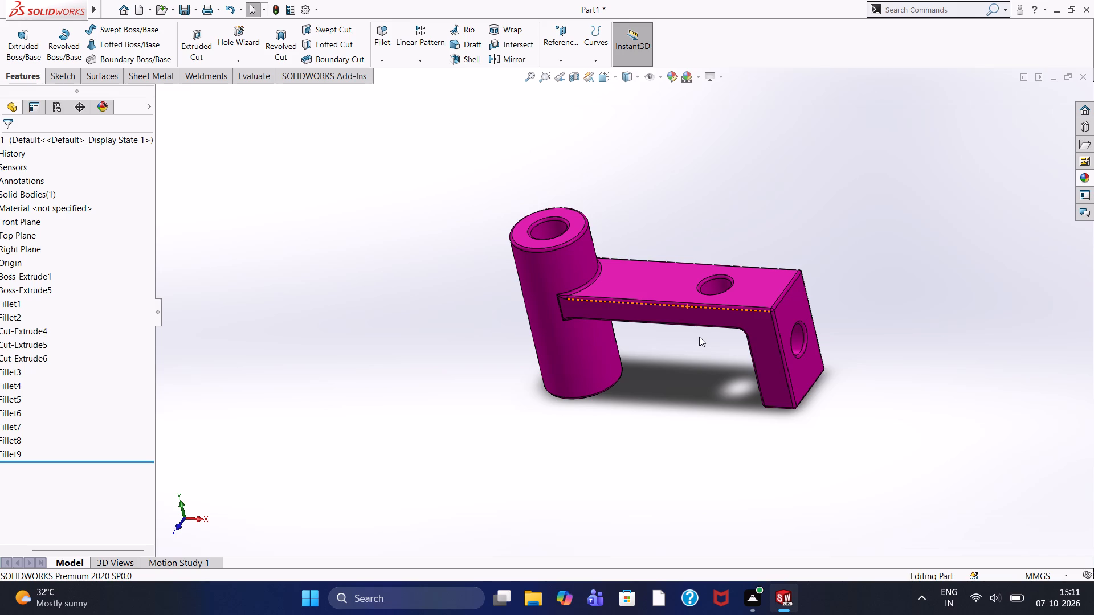
pyautogui.scroll(-1, 699, 337)
pyautogui.scroll(2, 699, 337)
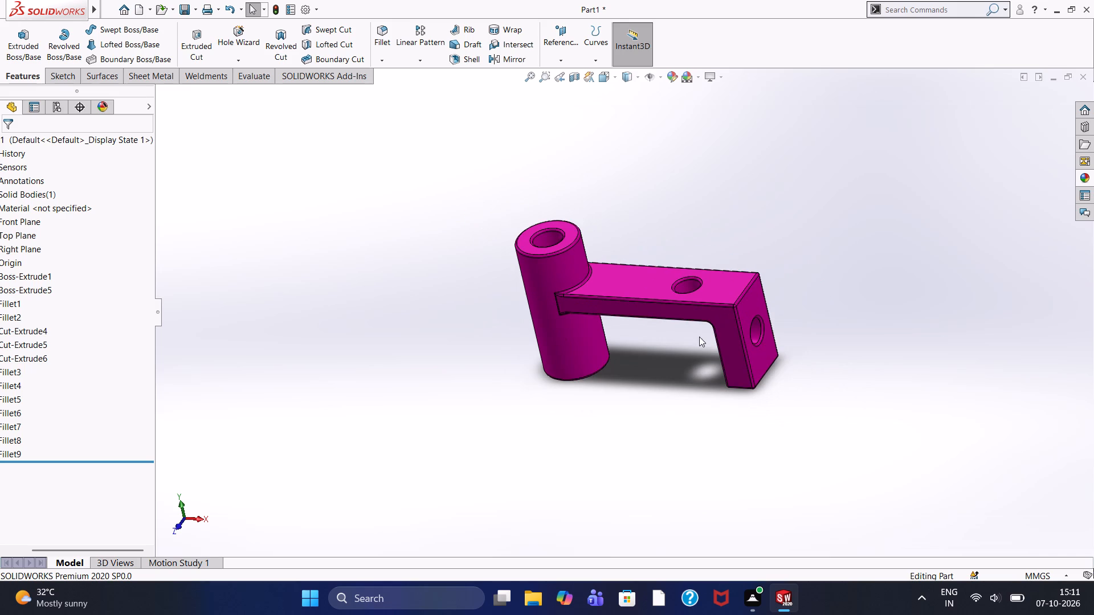
pyautogui.scroll(-2, 699, 337)
pyautogui.scroll(2, 699, 337)
pyautogui.scroll(2, 644, 341)
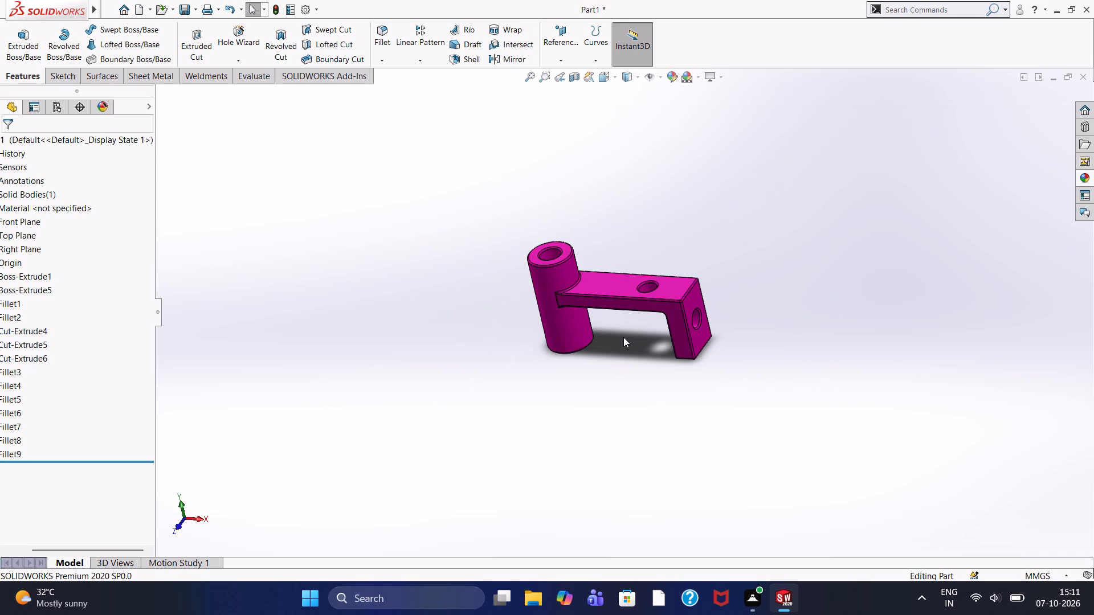
pyautogui.scroll(2, 623, 337)
# Examine the bracket from raised and low side angles, including the arm's underside, the leg's inner face and its outer face.
pyautogui.moveTo(636, 345); pyautogui.dragTo(616, 393, button='middle')
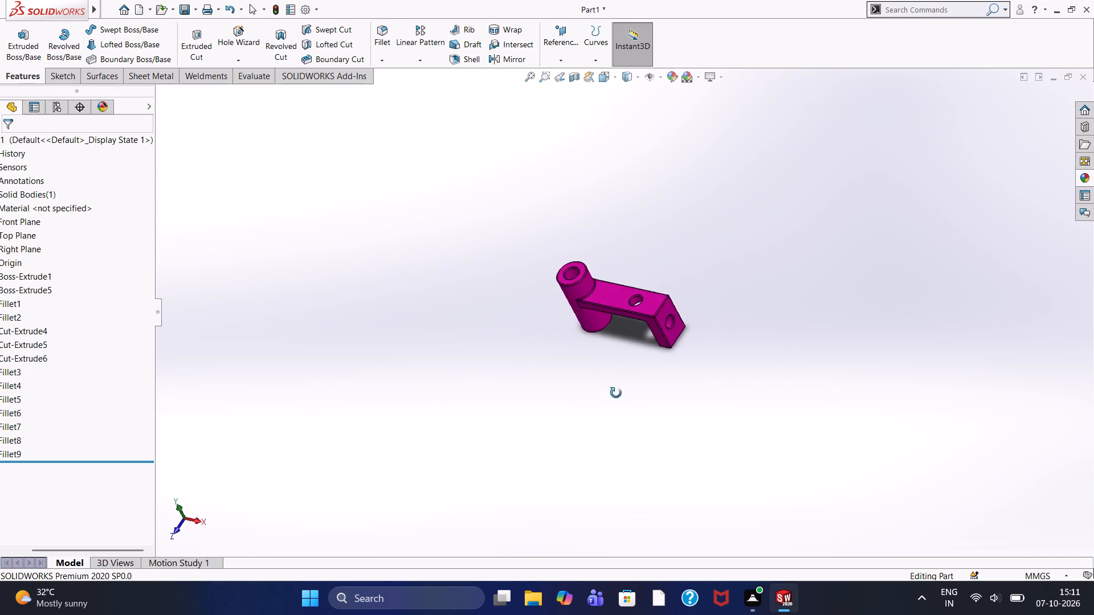
pyautogui.moveTo(616, 393); pyautogui.dragTo(628, 338, button='middle')
pyautogui.scroll(-5, 627, 335)
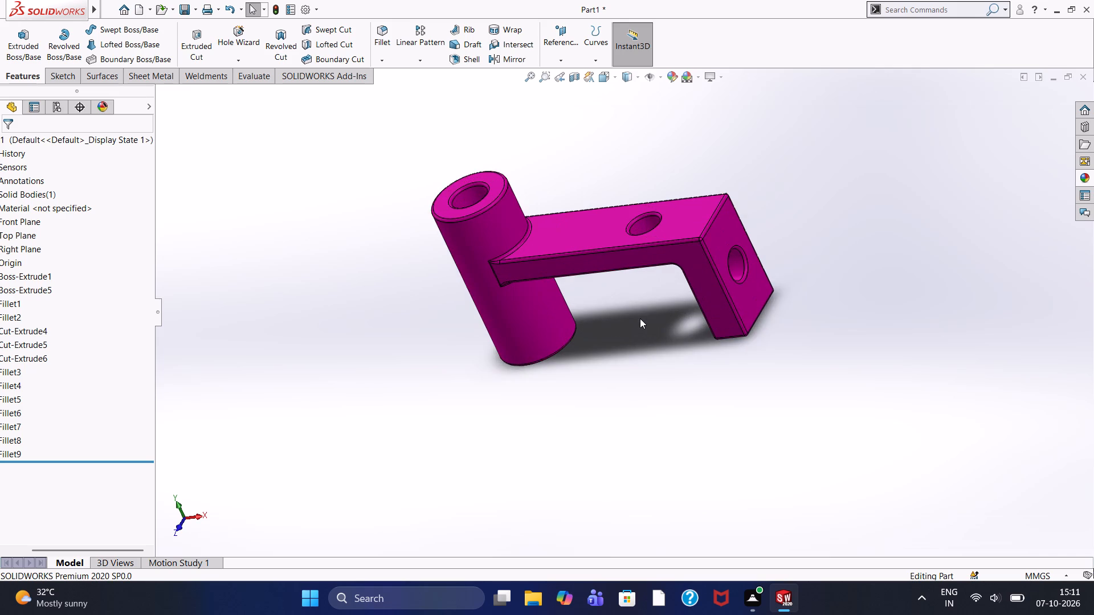
pyautogui.scroll(-1, 640, 318)
pyautogui.scroll(3, 640, 314)
pyautogui.moveTo(640, 313); pyautogui.dragTo(639, 360, button='middle')
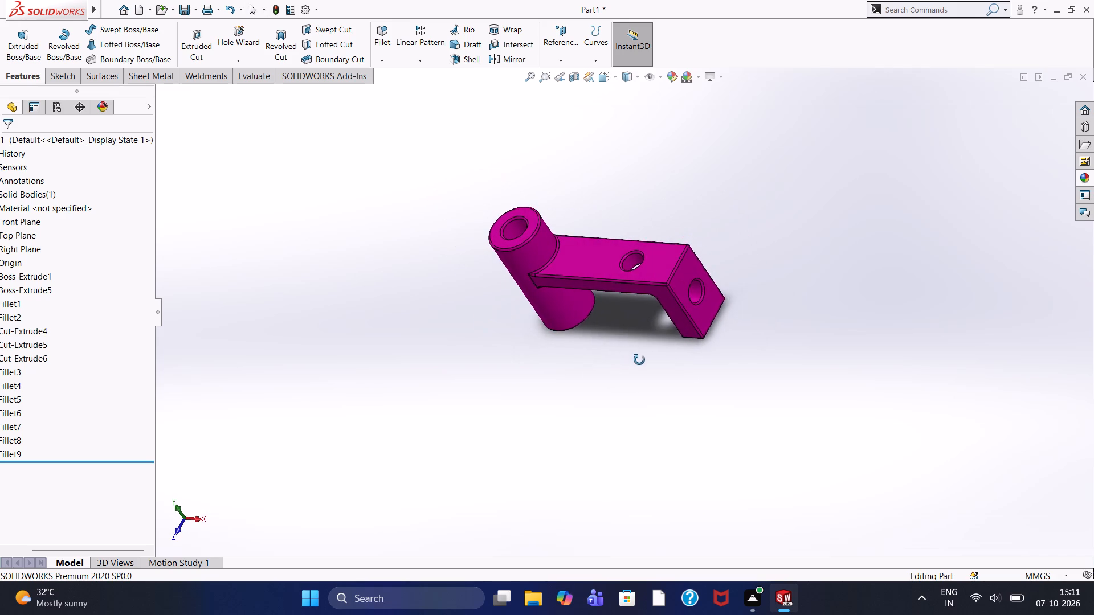
pyautogui.moveTo(639, 360); pyautogui.dragTo(630, 378, button='middle')
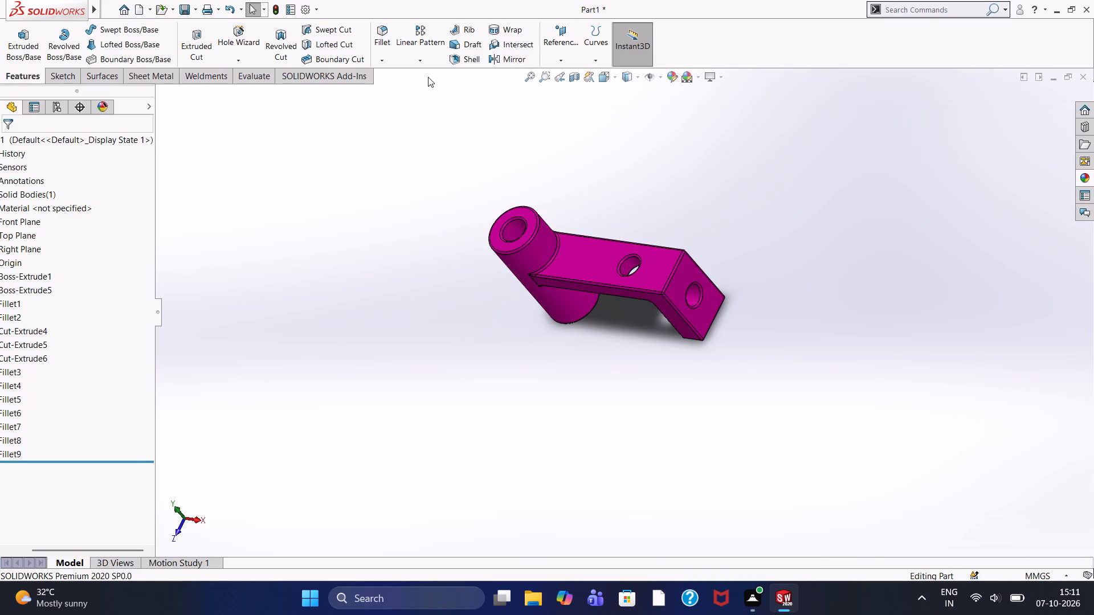
pyautogui.moveTo(434, 290); pyautogui.dragTo(441, 253, button='middle')
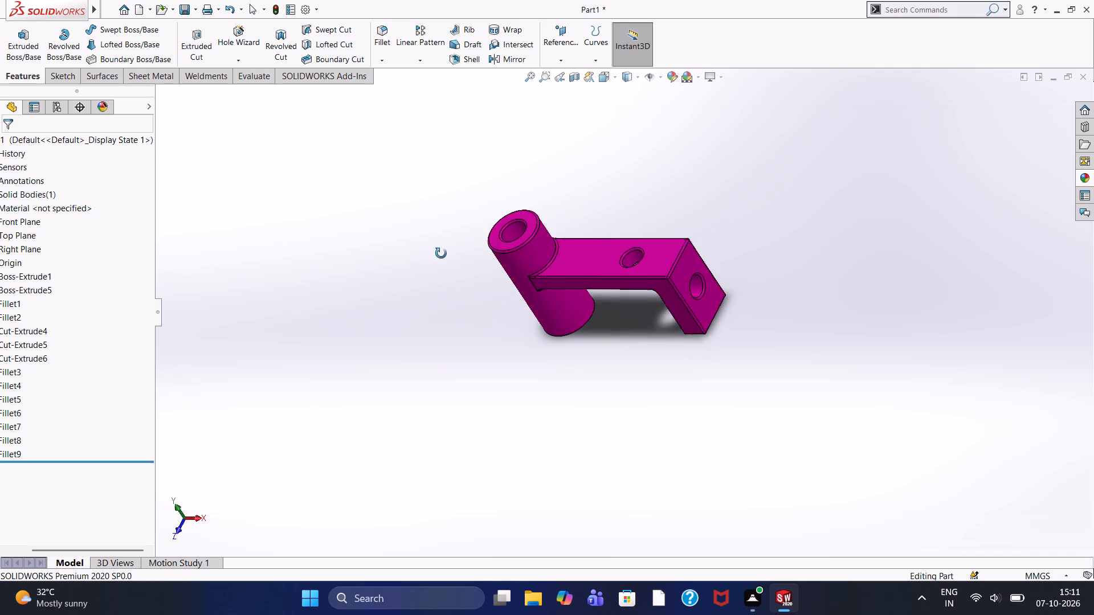
pyautogui.moveTo(441, 253); pyautogui.dragTo(510, 112, button='middle')
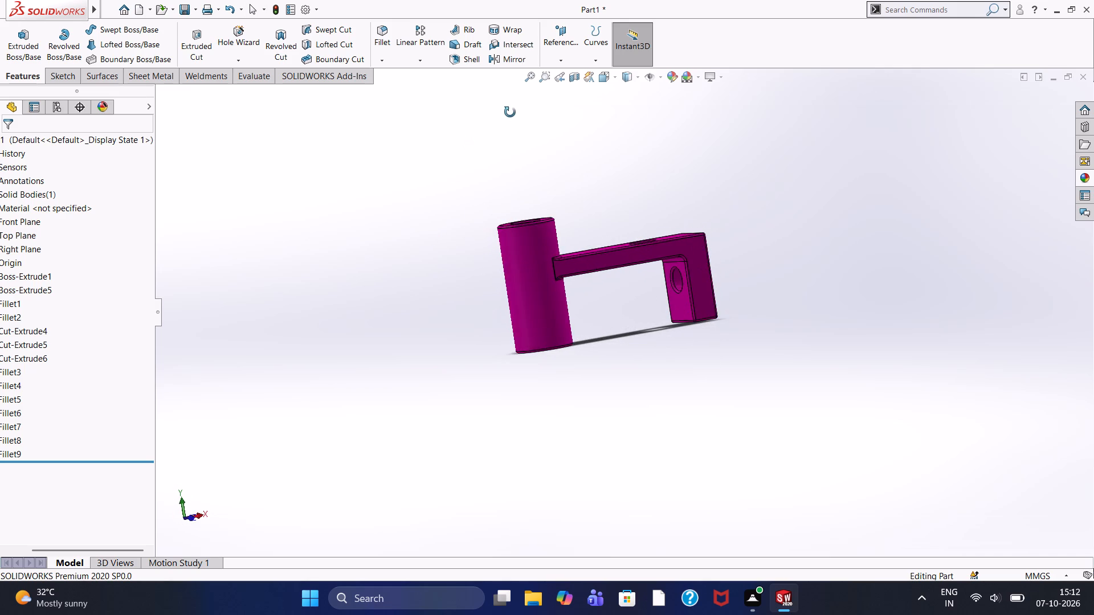
pyautogui.moveTo(510, 112); pyautogui.dragTo(511, 112, button='middle')
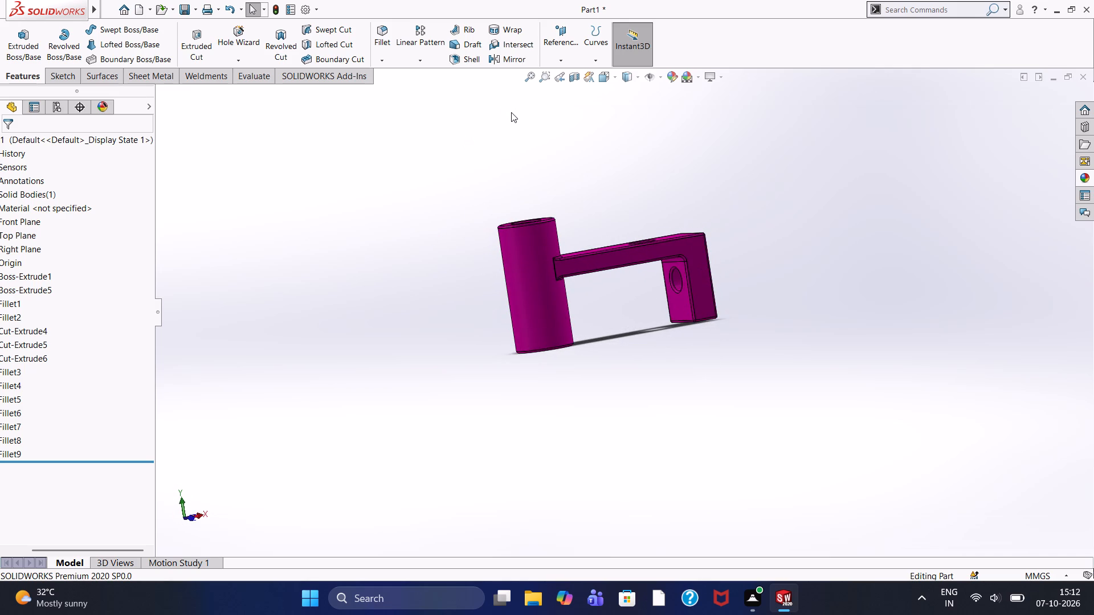
pyautogui.moveTo(603, 318); pyautogui.dragTo(566, 348, button='middle')
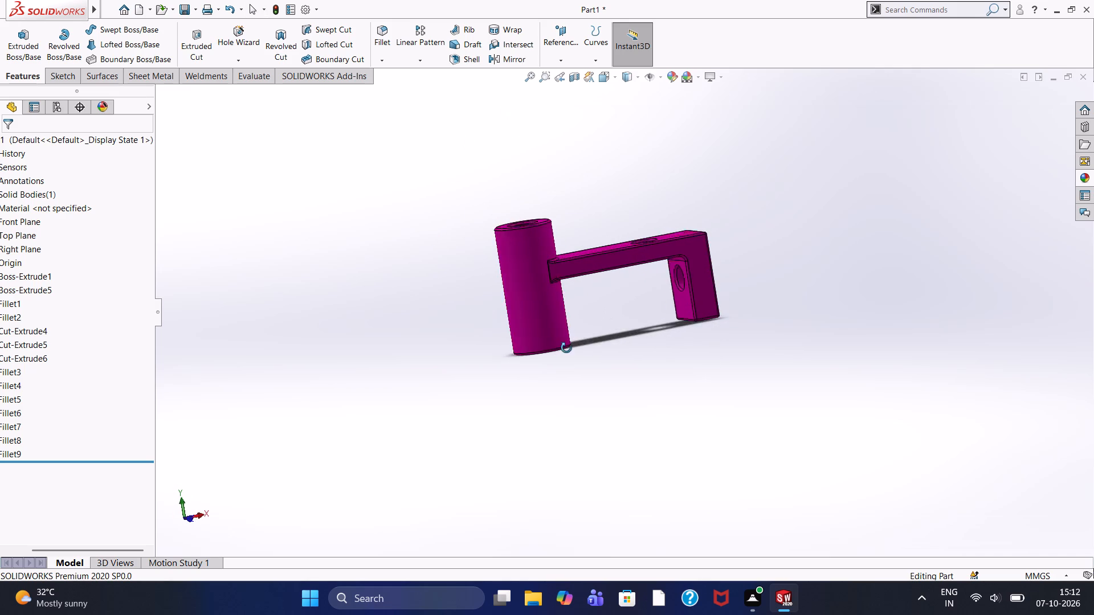
pyautogui.moveTo(566, 348); pyautogui.dragTo(483, 425, button='middle')
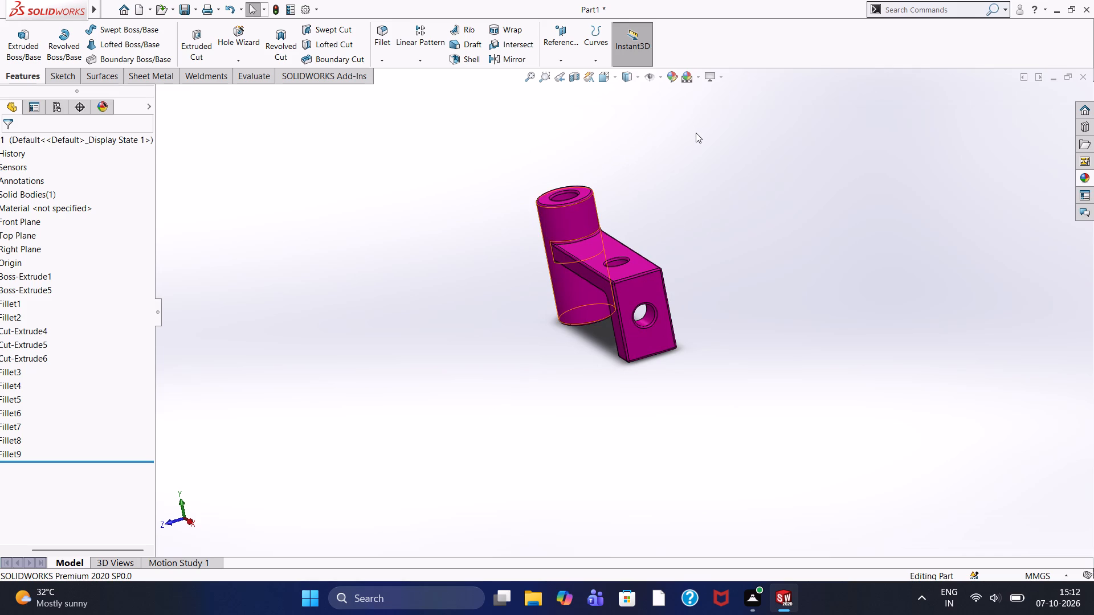
# Examine the bracket from the leg end and from tilted angles showing the boss bore, the arm's side face and the leg.
pyautogui.scroll(2, 696, 133)
pyautogui.scroll(-1, 557, 287)
pyautogui.moveTo(549, 278); pyautogui.dragTo(507, 239, button='middle')
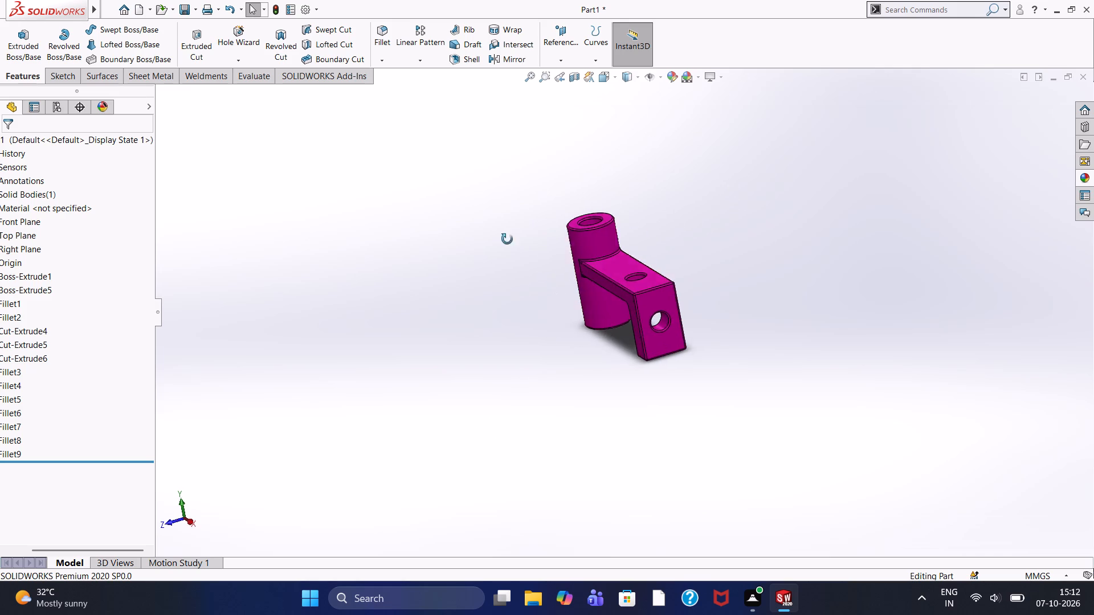
pyautogui.moveTo(507, 239); pyautogui.dragTo(381, 0, button='middle')
pyautogui.moveTo(634, 333); pyautogui.dragTo(521, 183, button='middle')
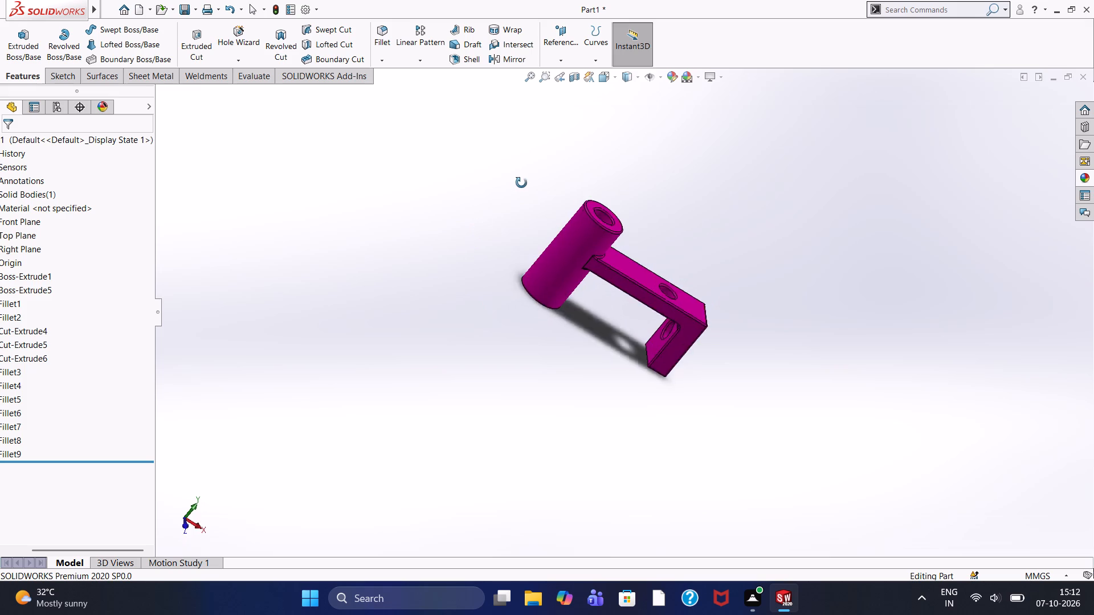
pyautogui.moveTo(521, 183); pyautogui.dragTo(524, 183, button='middle')
pyautogui.middleClick(524, 183)
pyautogui.moveTo(566, 192); pyautogui.dragTo(501, 178, button='middle')
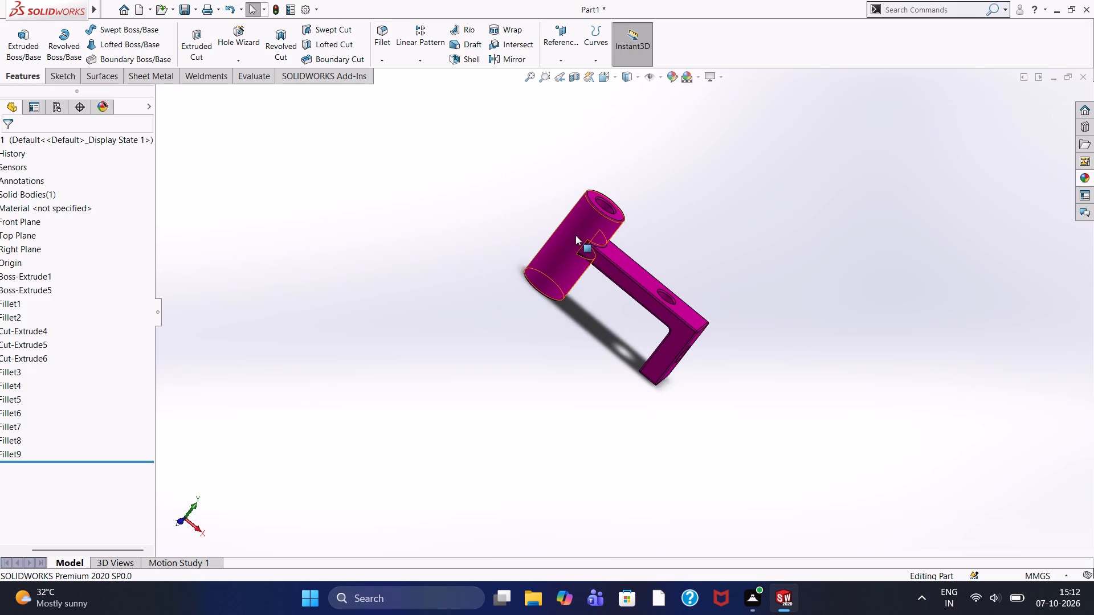
pyautogui.scroll(-2, 582, 234)
pyautogui.scroll(2, 597, 231)
pyautogui.moveTo(588, 231); pyautogui.dragTo(558, 186, button='middle')
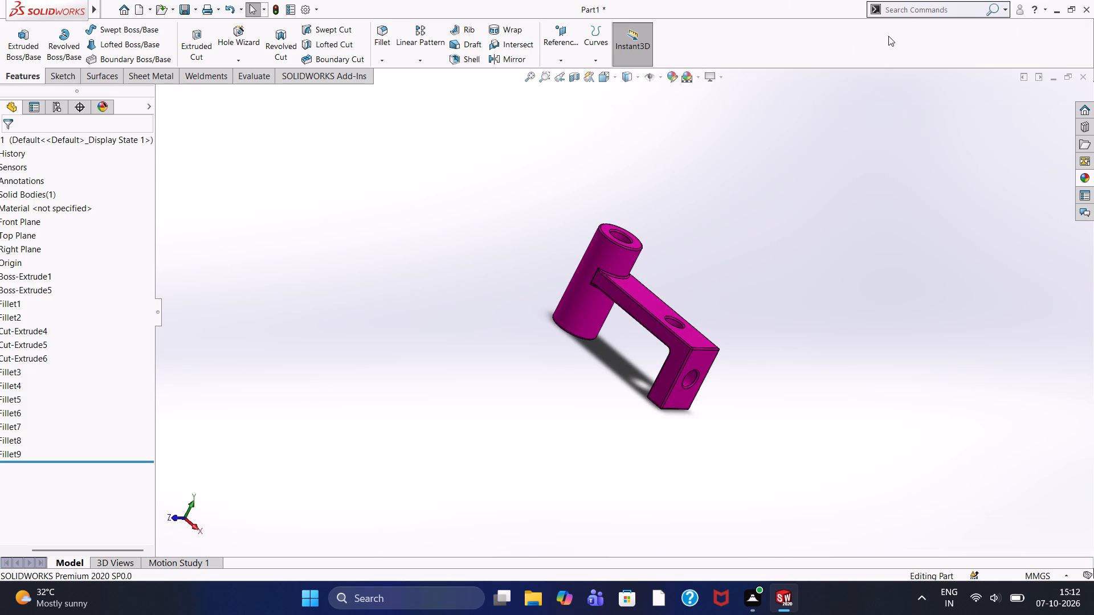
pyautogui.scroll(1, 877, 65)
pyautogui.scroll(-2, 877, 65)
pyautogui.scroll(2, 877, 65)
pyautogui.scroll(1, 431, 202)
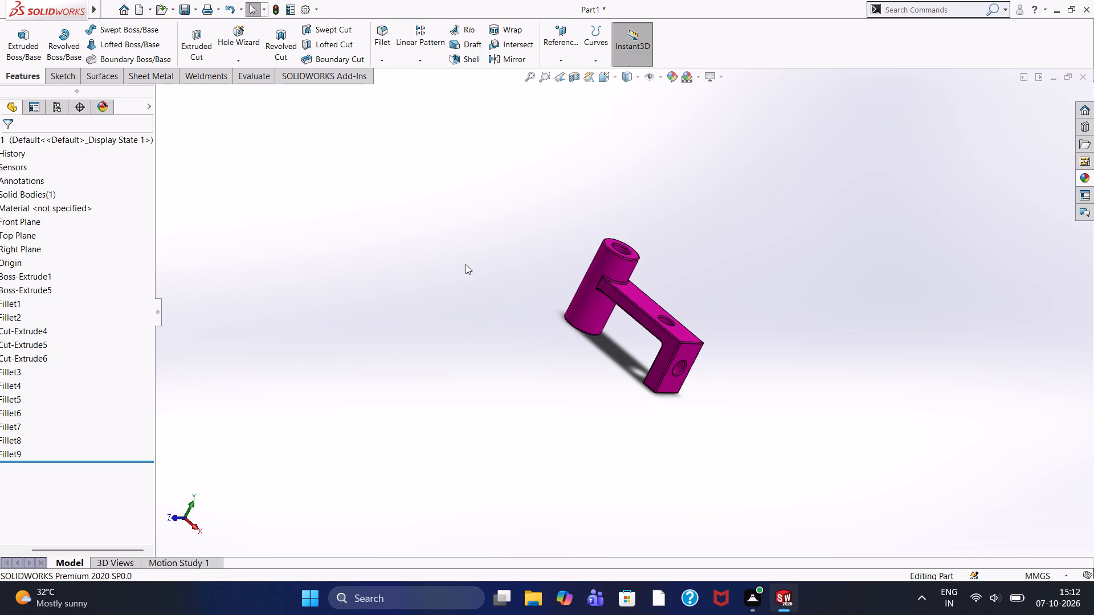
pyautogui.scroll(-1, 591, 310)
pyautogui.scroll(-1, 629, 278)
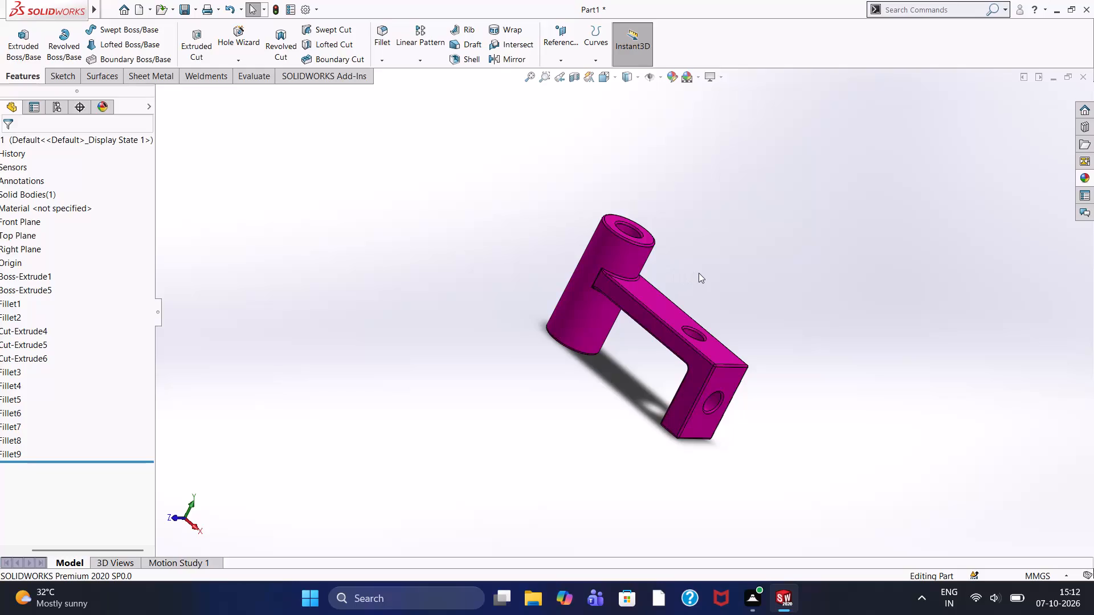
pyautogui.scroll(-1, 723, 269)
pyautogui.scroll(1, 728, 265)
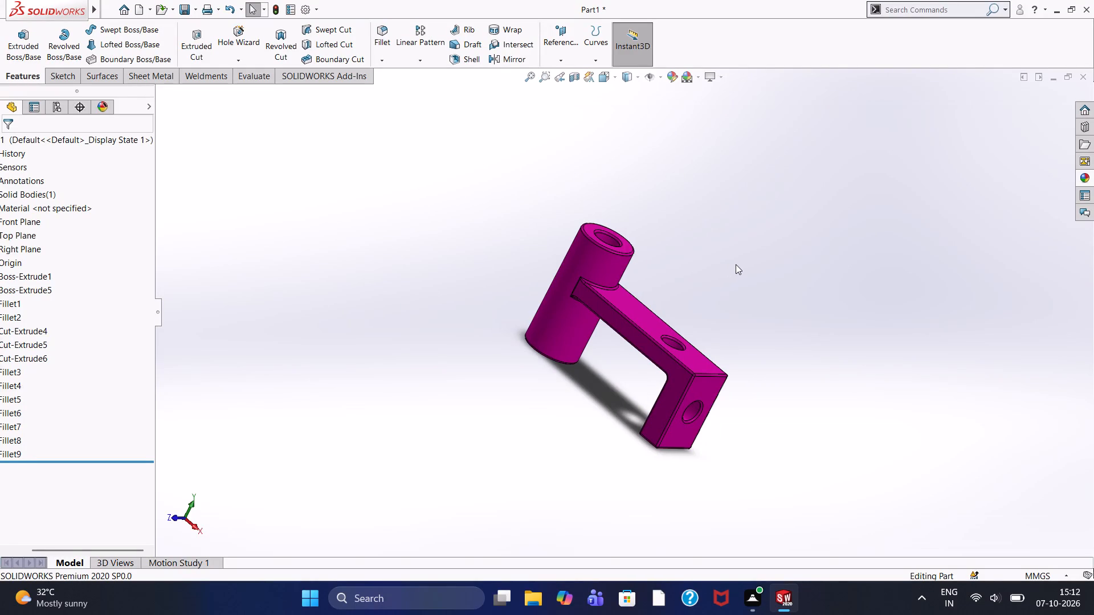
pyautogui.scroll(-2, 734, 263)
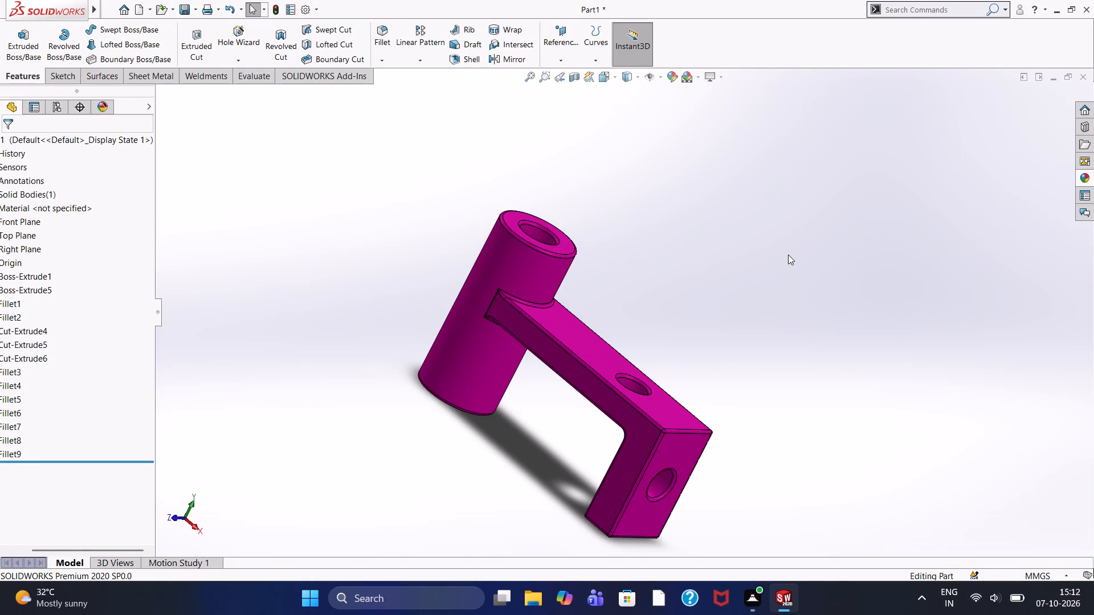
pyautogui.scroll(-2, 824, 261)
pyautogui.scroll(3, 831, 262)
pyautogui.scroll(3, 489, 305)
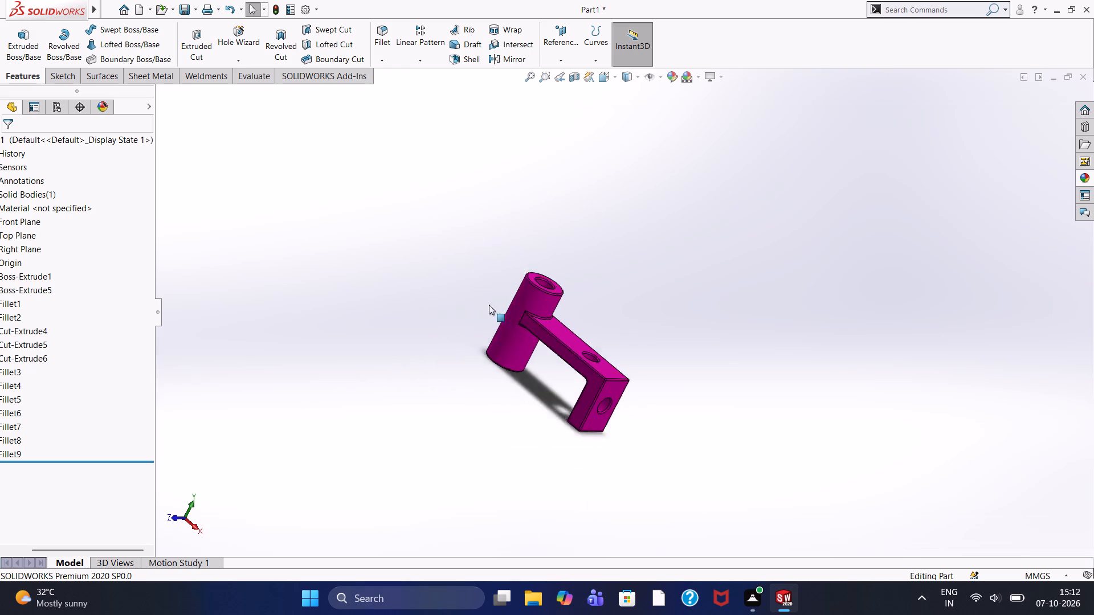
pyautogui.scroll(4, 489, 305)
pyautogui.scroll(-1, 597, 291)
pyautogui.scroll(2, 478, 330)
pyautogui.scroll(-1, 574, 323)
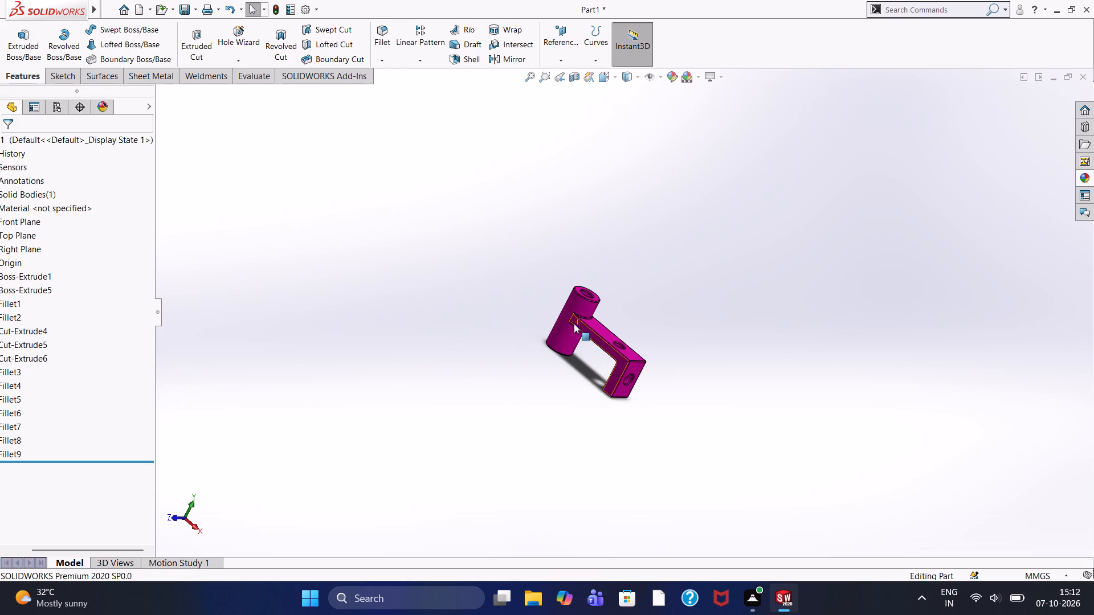
# Examine the whole bracket at varying distances, turning slightly between the arm's side face and the leg end.
pyautogui.scroll(-1, 582, 323)
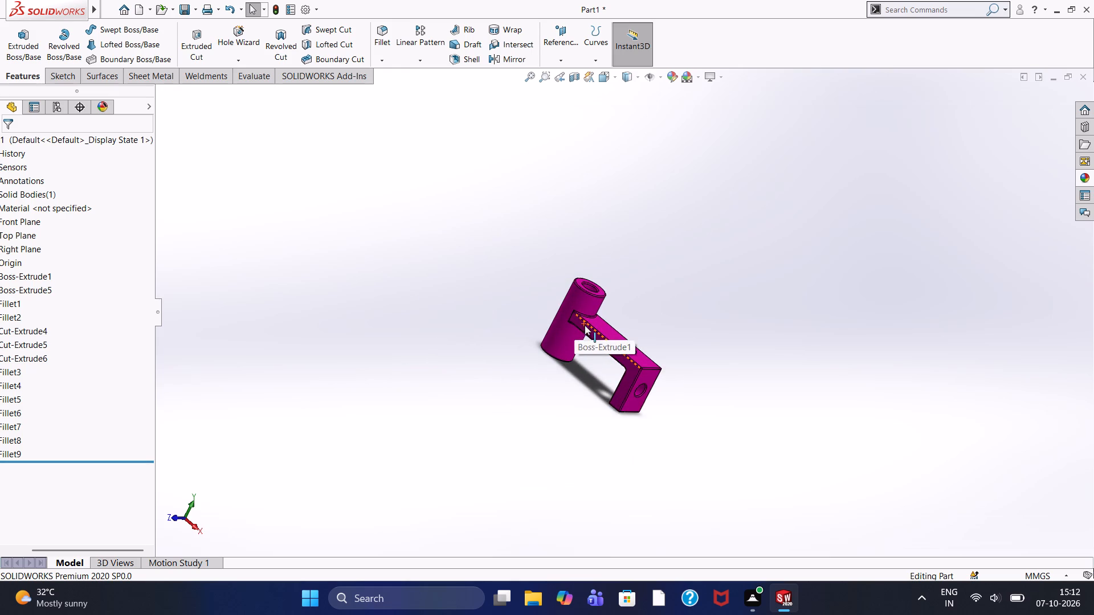
pyautogui.scroll(-2, 586, 325)
pyautogui.scroll(2, 591, 325)
pyautogui.scroll(-1, 597, 320)
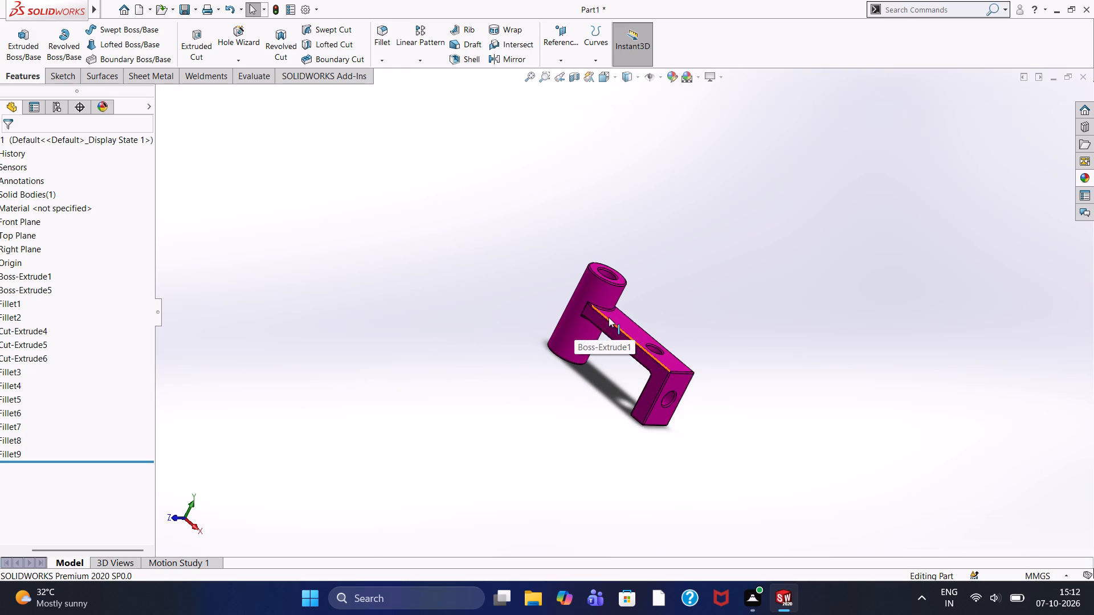
pyautogui.scroll(-2, 619, 313)
pyautogui.scroll(1, 627, 309)
pyautogui.scroll(1, 554, 327)
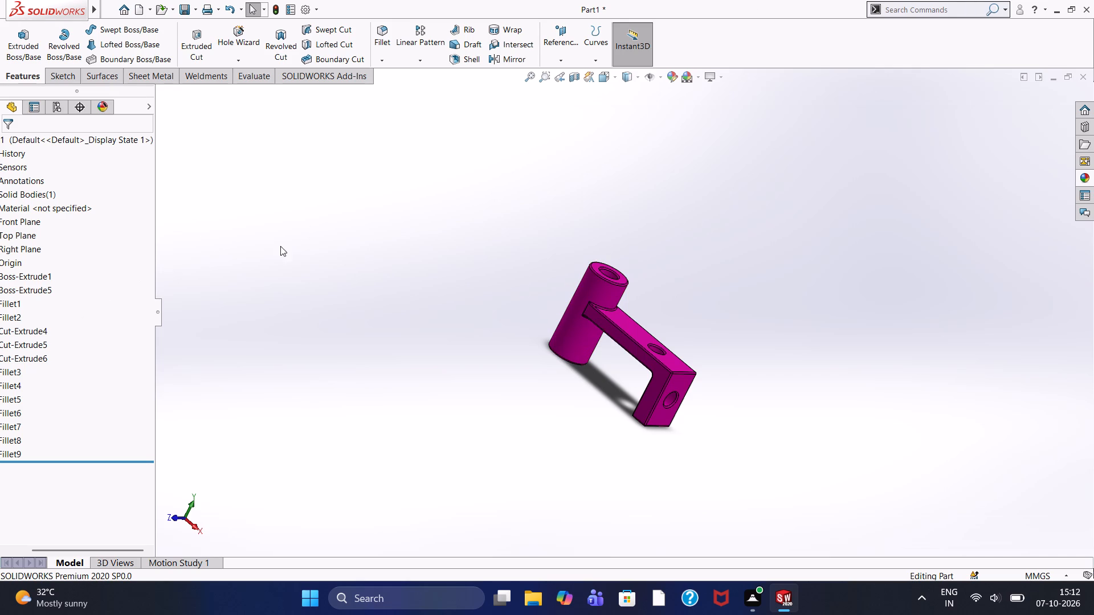
pyautogui.scroll(2, 569, 341)
pyautogui.moveTo(532, 331); pyautogui.dragTo(493, 309, button='middle')
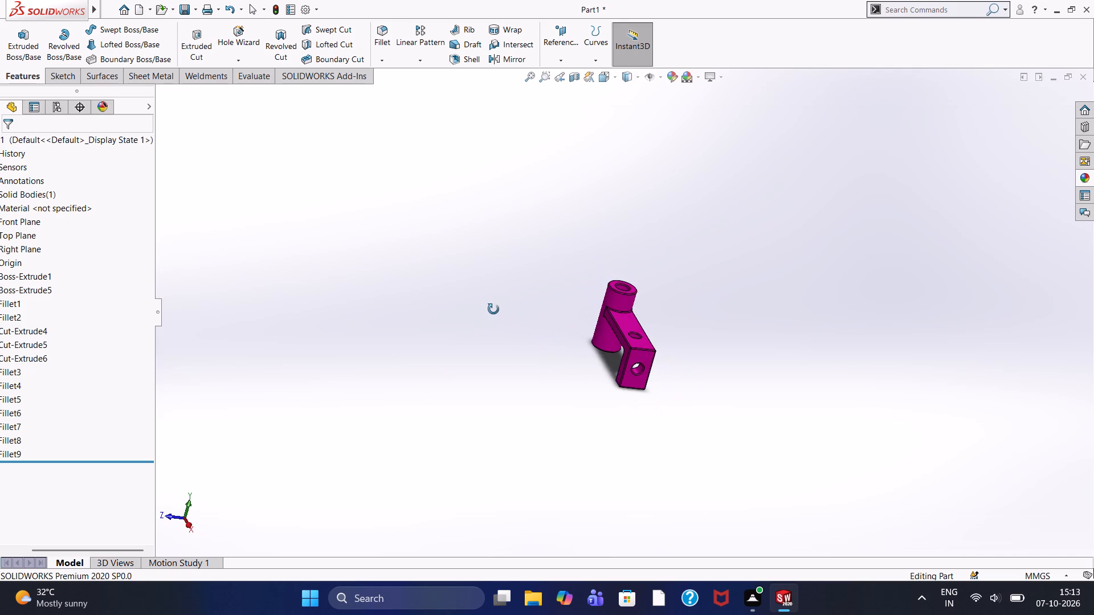
pyautogui.moveTo(493, 309); pyautogui.dragTo(512, 319, button='middle')
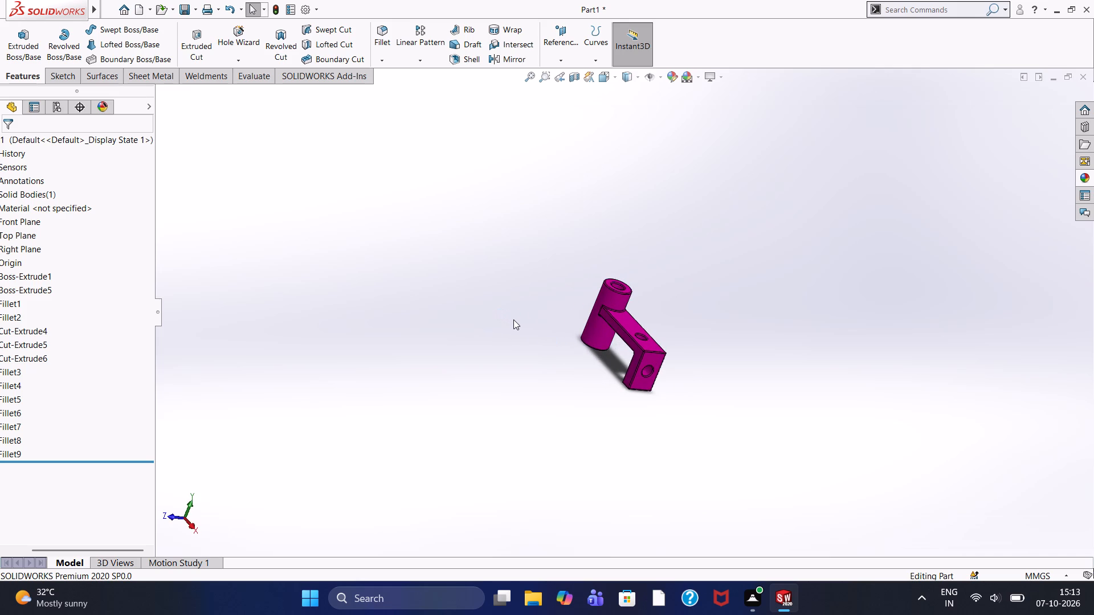
# Examine the boss bore, the boss-to-arm junction, and the arm and leg holes from a raised angle at closer range.
pyautogui.scroll(-1, 538, 336)
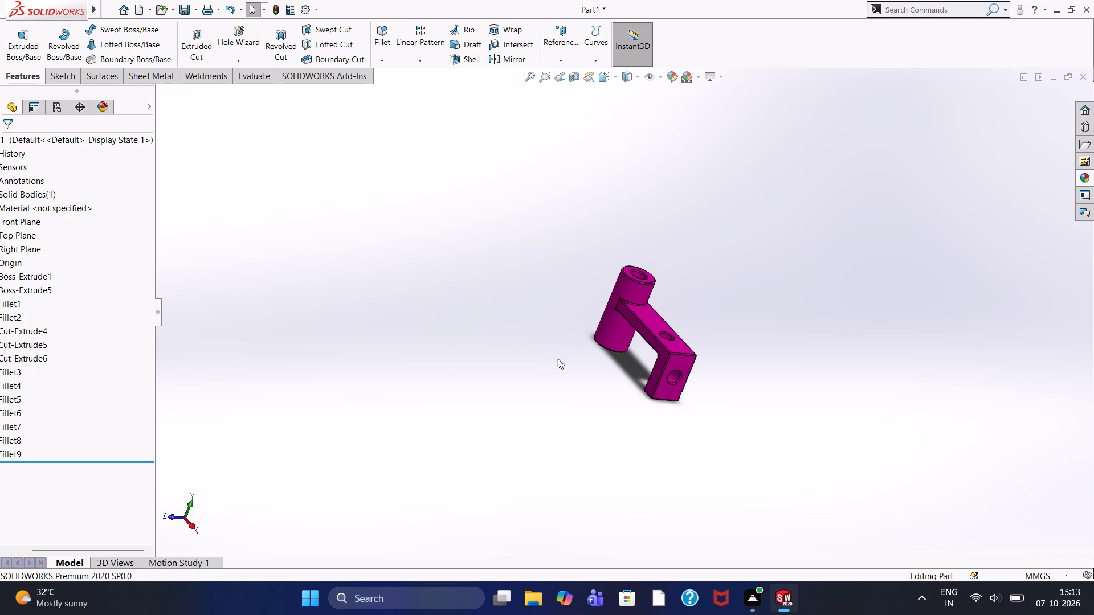
pyautogui.scroll(-4, 622, 358)
pyautogui.moveTo(639, 353); pyautogui.dragTo(651, 371, button='middle')
pyautogui.scroll(1, 649, 364)
pyautogui.scroll(-2, 649, 364)
pyautogui.scroll(1, 649, 364)
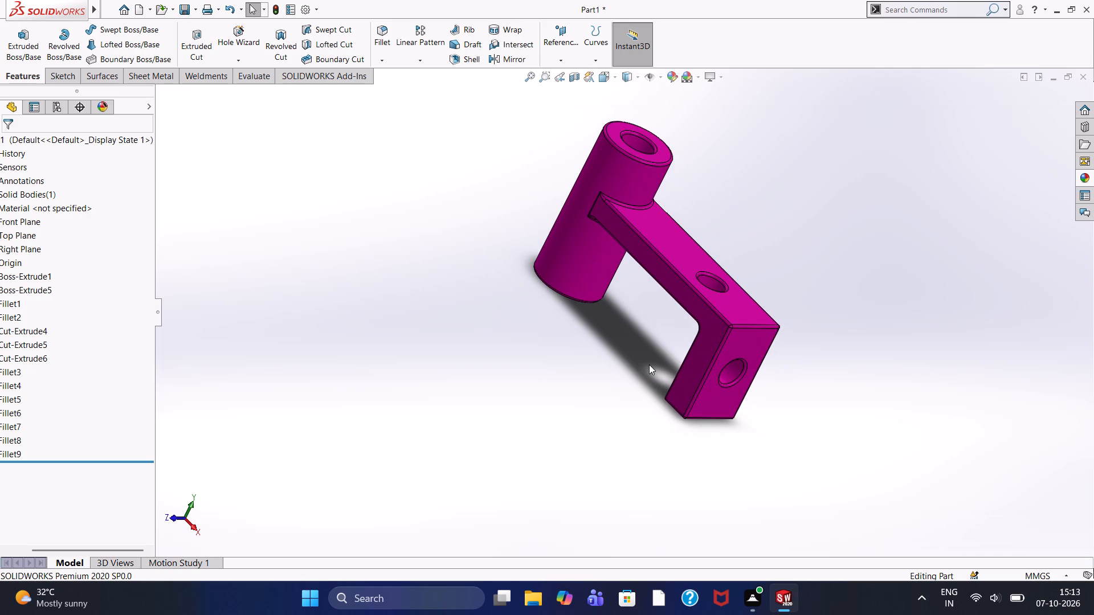
pyautogui.scroll(-1, 649, 364)
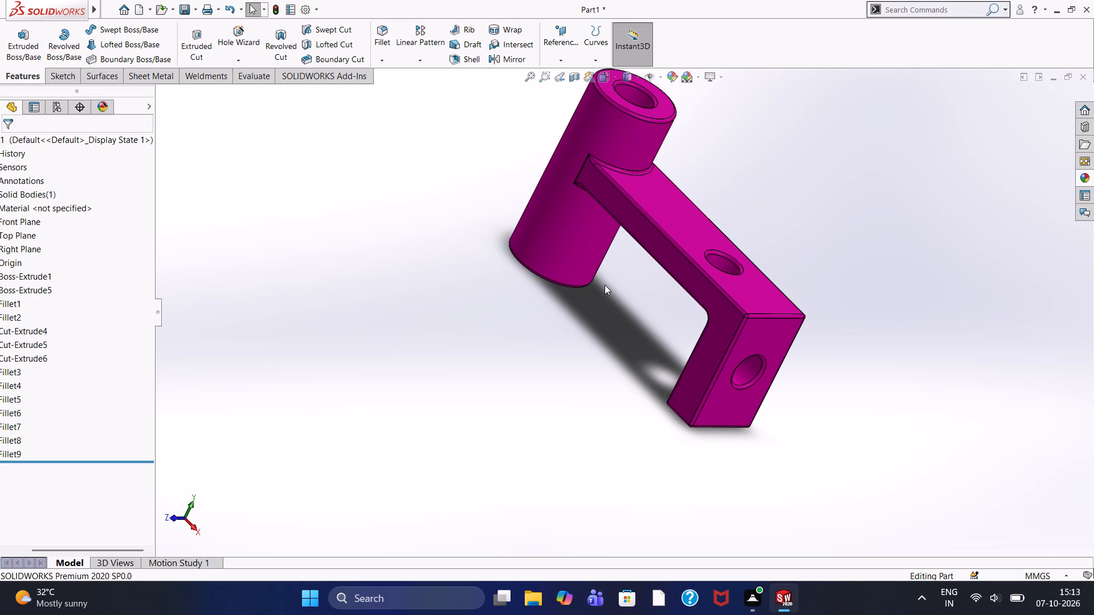
pyautogui.scroll(4, 605, 285)
pyautogui.scroll(-2, 605, 284)
pyautogui.scroll(2, 605, 284)
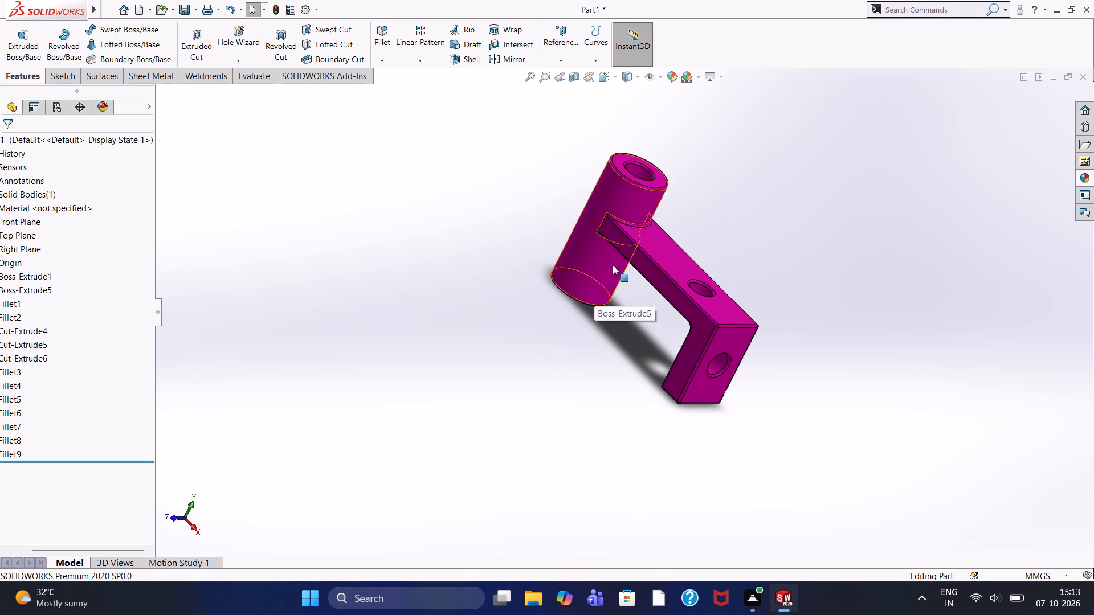
pyautogui.scroll(-2, 684, 276)
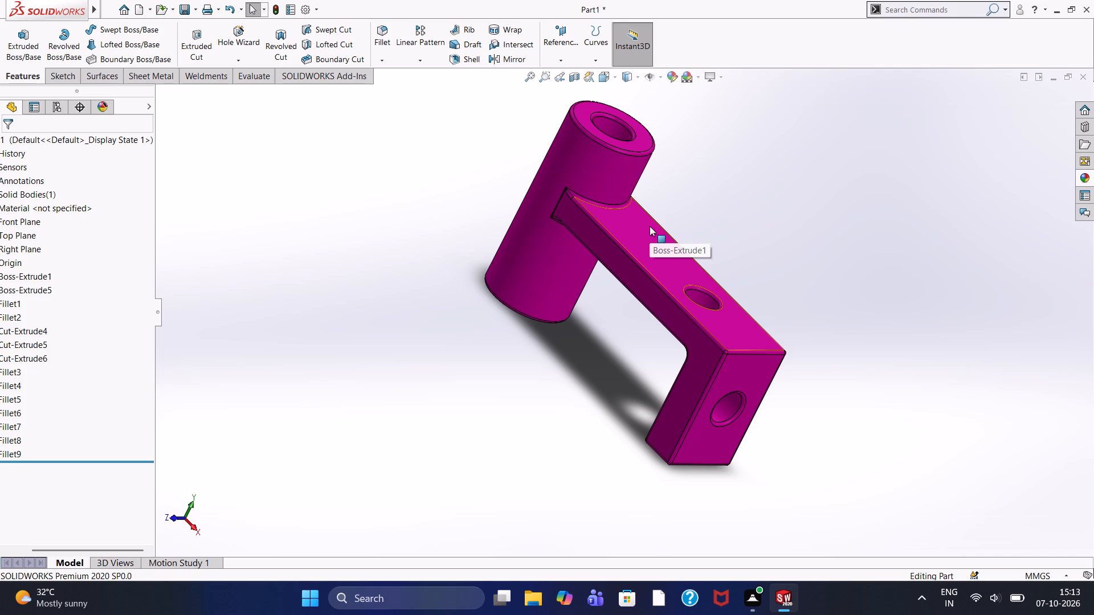
pyautogui.scroll(-3, 645, 222)
pyautogui.scroll(3, 645, 222)
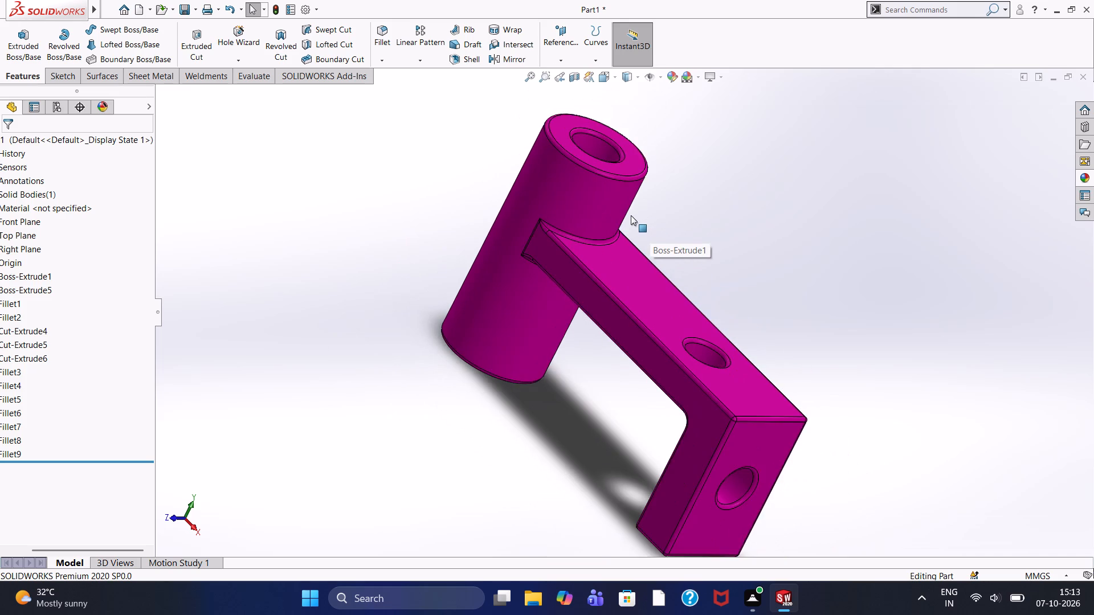
pyautogui.scroll(1, 626, 220)
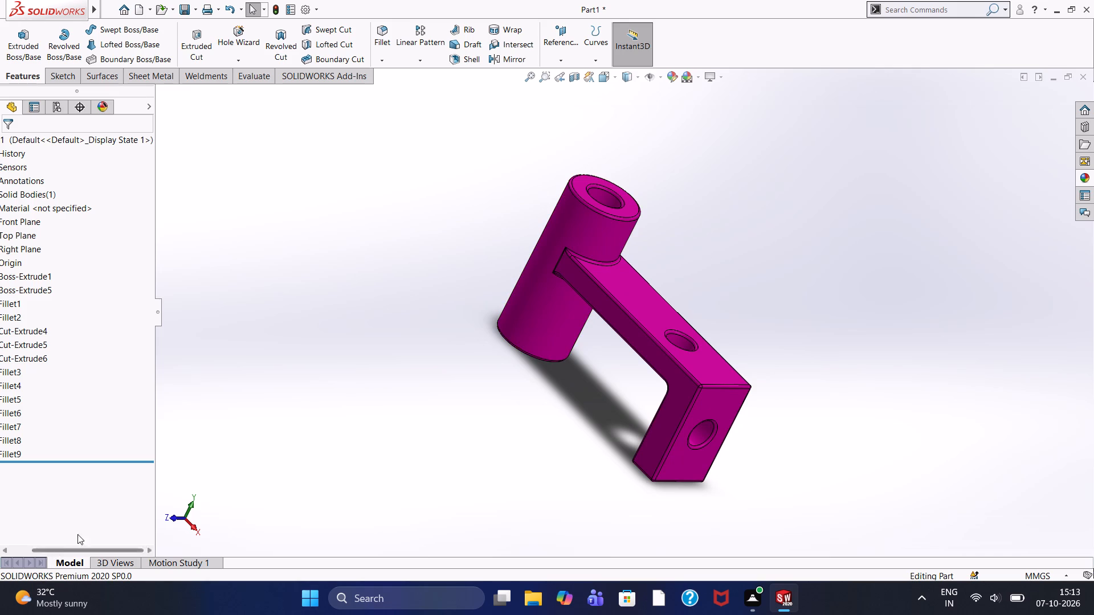
# Examine the whole bracket from changing tilted angles, ending toward the side face of the arm and leg.
pyautogui.scroll(4, 549, 432)
pyautogui.moveTo(492, 397); pyautogui.dragTo(328, 340, button='middle')
pyautogui.moveTo(634, 396); pyautogui.dragTo(809, 453, button='middle')
pyautogui.scroll(1, 459, 319)
pyautogui.moveTo(511, 347); pyautogui.dragTo(511, 356, button='middle')
pyautogui.scroll(1, 511, 356)
pyautogui.moveTo(511, 356); pyautogui.dragTo(500, 390, button='middle')
pyautogui.scroll(-1, 497, 395)
pyautogui.middleClick(497, 395)
pyautogui.scroll(1, 479, 404)
pyautogui.scroll(-1, 546, 378)
pyautogui.scroll(2, 547, 373)
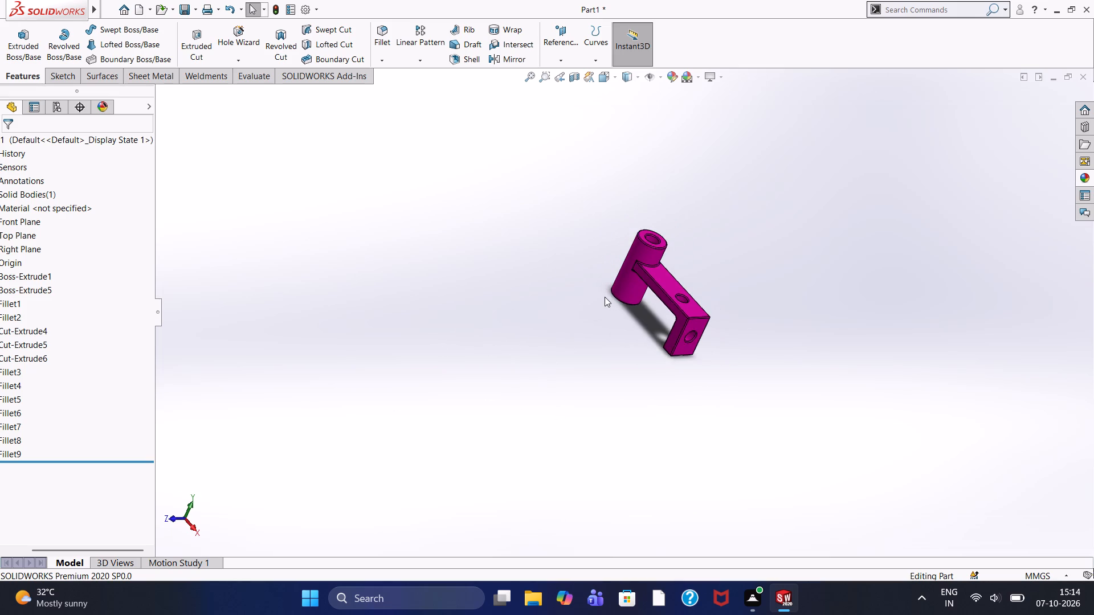
pyautogui.scroll(1, 605, 297)
pyautogui.moveTo(562, 259); pyautogui.dragTo(602, 310, button='middle')
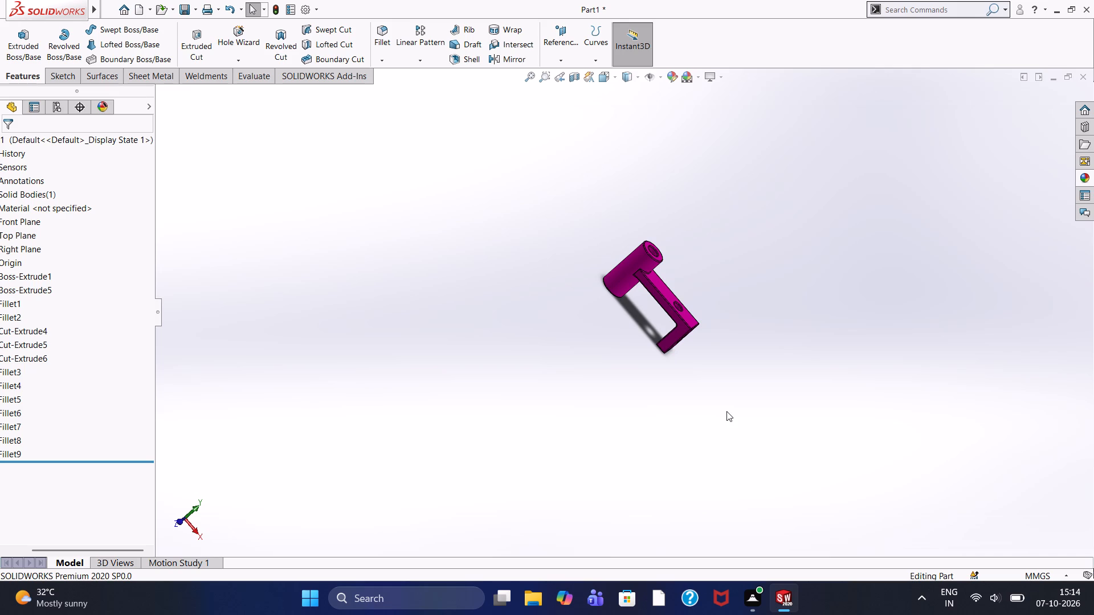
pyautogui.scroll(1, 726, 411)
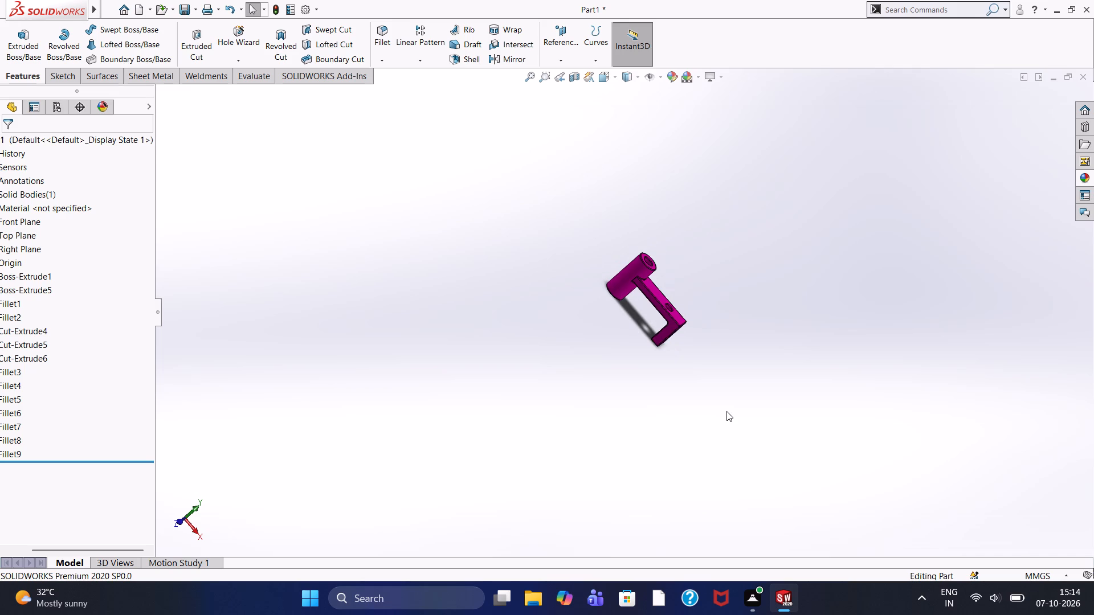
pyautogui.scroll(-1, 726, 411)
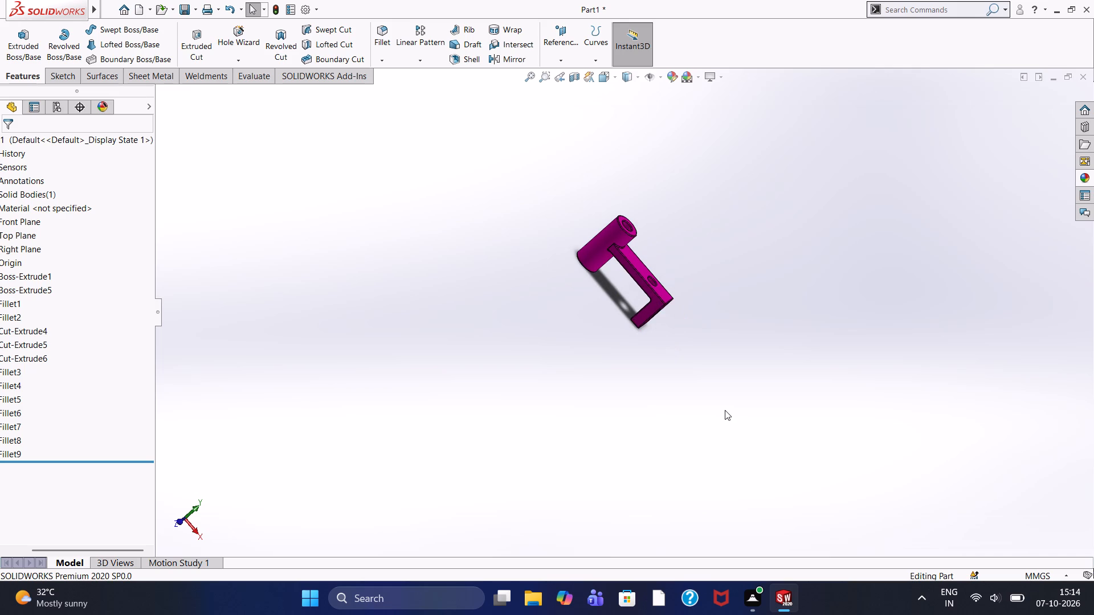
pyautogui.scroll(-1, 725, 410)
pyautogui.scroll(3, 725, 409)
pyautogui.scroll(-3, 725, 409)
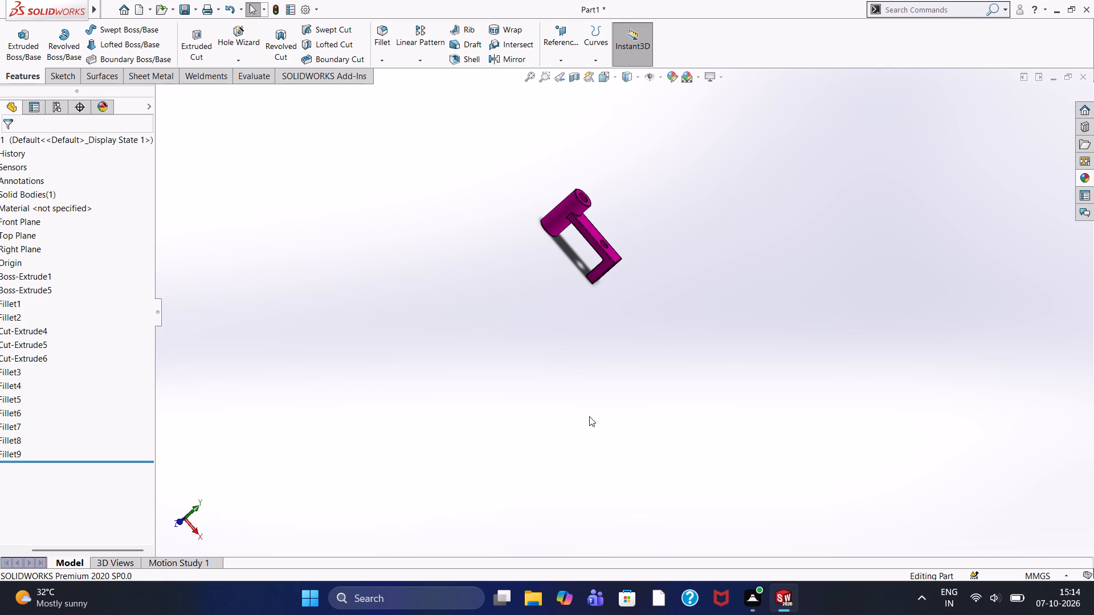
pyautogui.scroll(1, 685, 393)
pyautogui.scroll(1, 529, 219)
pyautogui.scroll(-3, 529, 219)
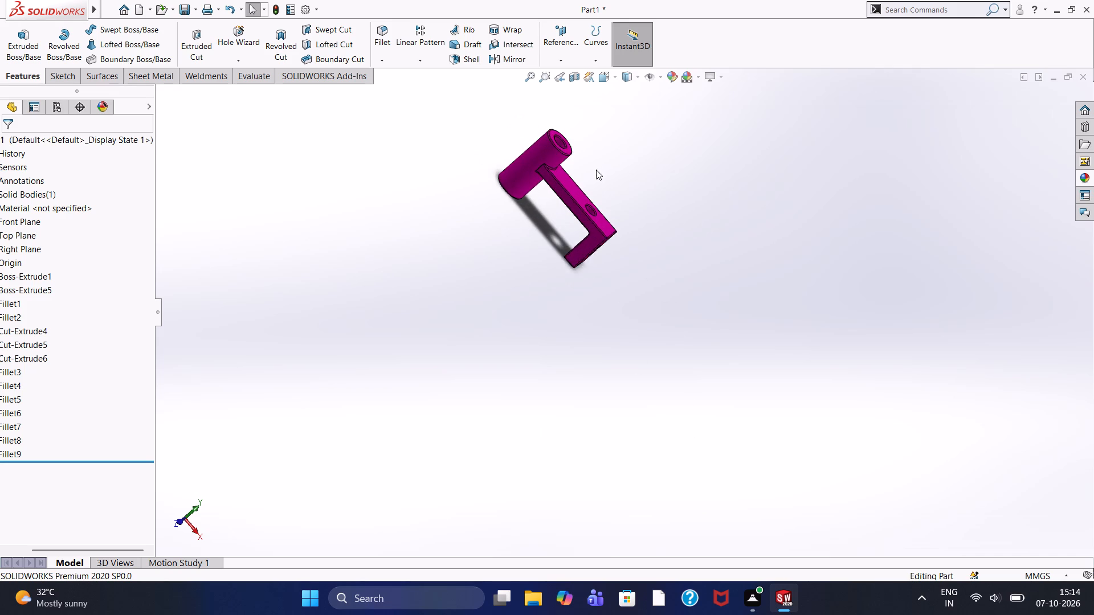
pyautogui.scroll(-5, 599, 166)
# Examine the bracket from the leg end, with both holes and the boss bore, and from the arm's side.
pyautogui.moveTo(448, 335); pyautogui.dragTo(362, 255, button='middle')
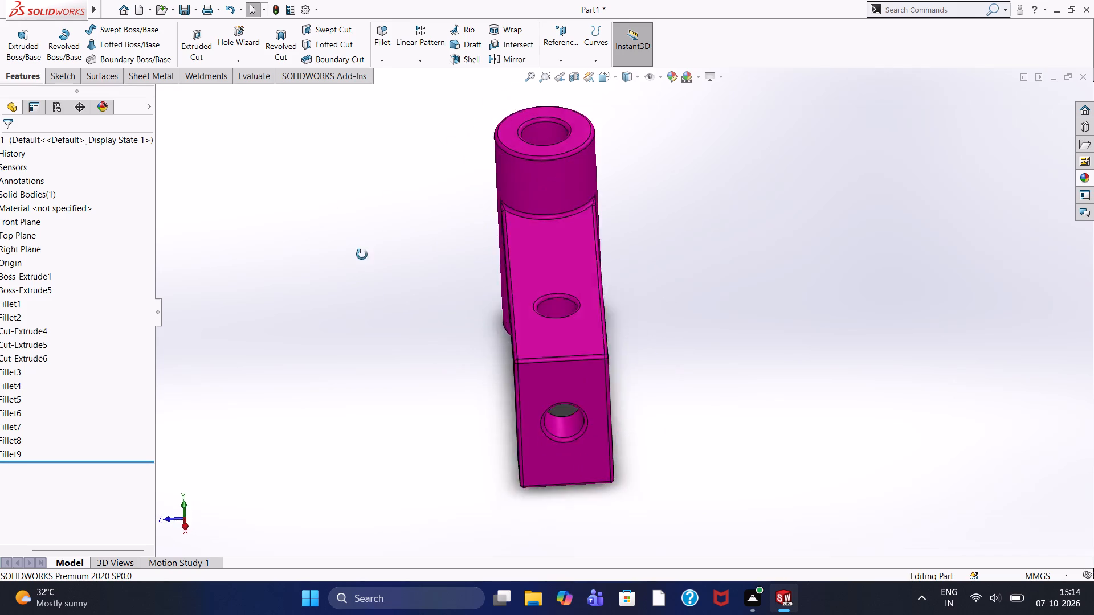
pyautogui.moveTo(362, 255); pyautogui.dragTo(369, 246, button='middle')
pyautogui.moveTo(369, 246); pyautogui.dragTo(436, 251, button='middle')
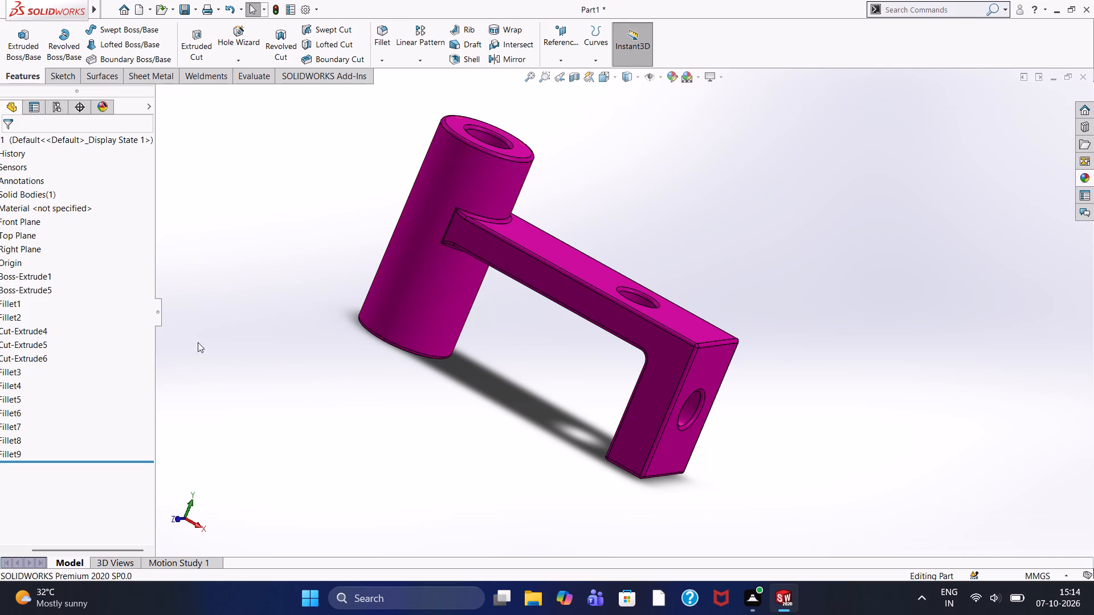
pyautogui.scroll(1, 211, 345)
pyautogui.scroll(-3, 222, 348)
pyautogui.scroll(2, 241, 342)
pyautogui.scroll(-1, 241, 342)
pyautogui.scroll(1, 241, 342)
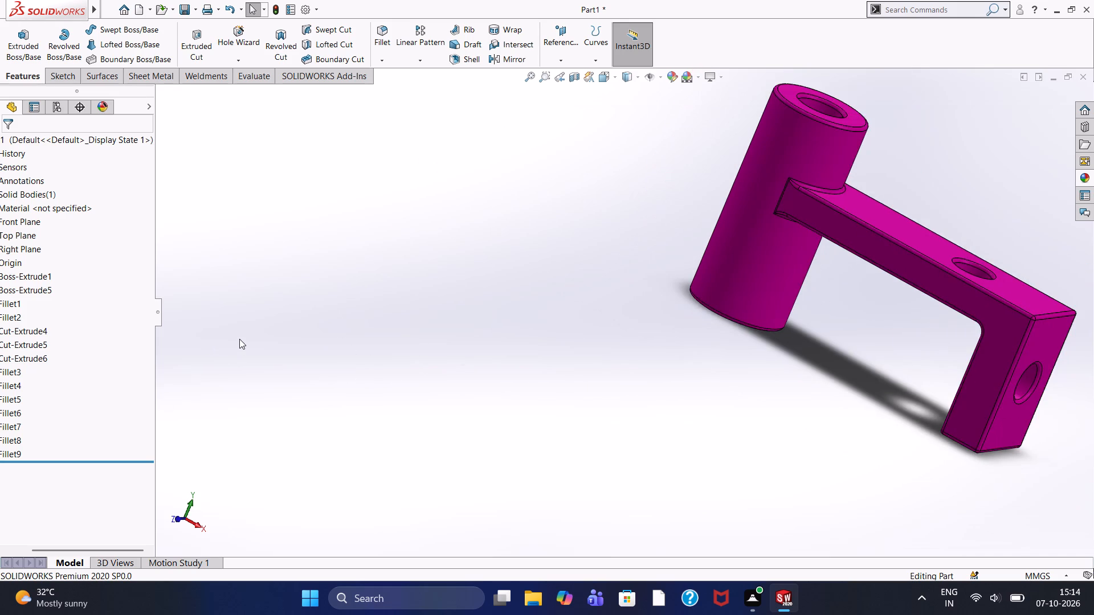
pyautogui.scroll(-4, 238, 334)
pyautogui.scroll(3, 239, 327)
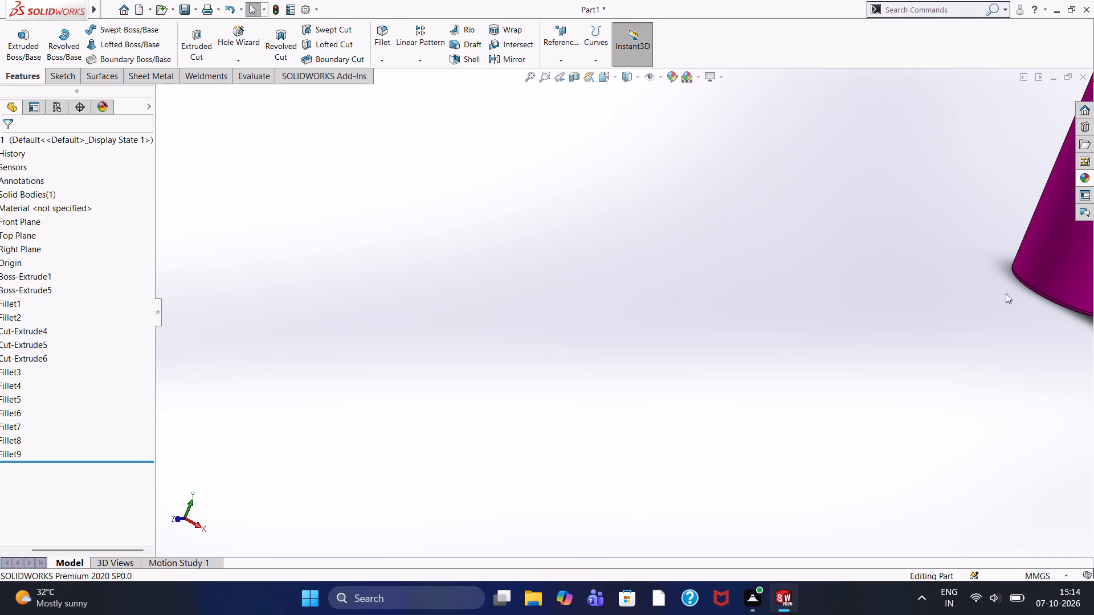
# Examine the arm's side face close up, including its junction with the boss and the inner corner at the leg.
pyautogui.scroll(5, 997, 287)
pyautogui.scroll(-2, 868, 298)
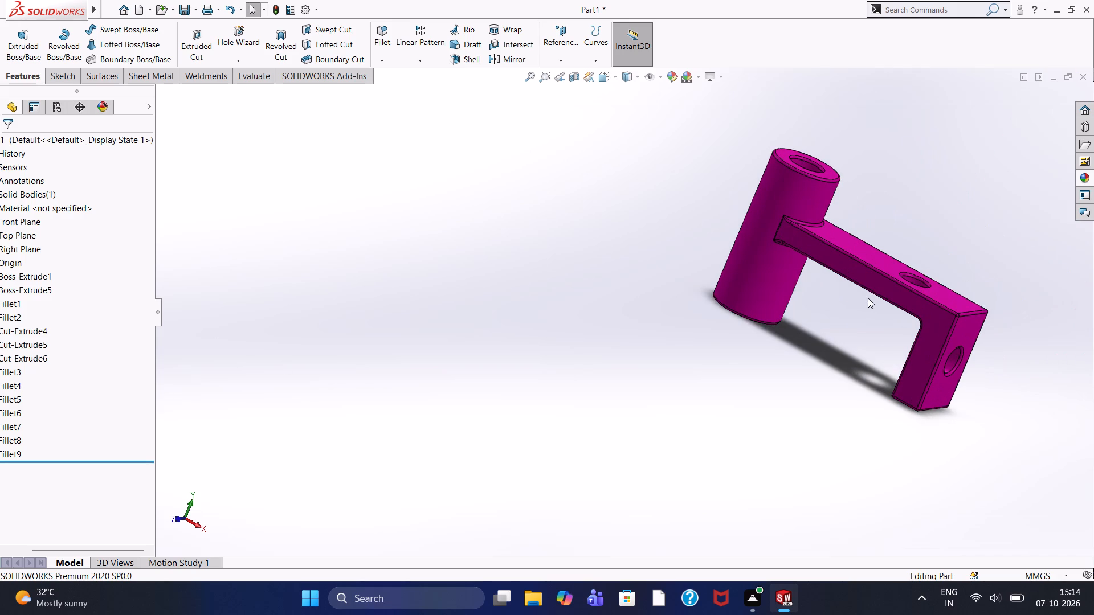
pyautogui.scroll(-2, 864, 284)
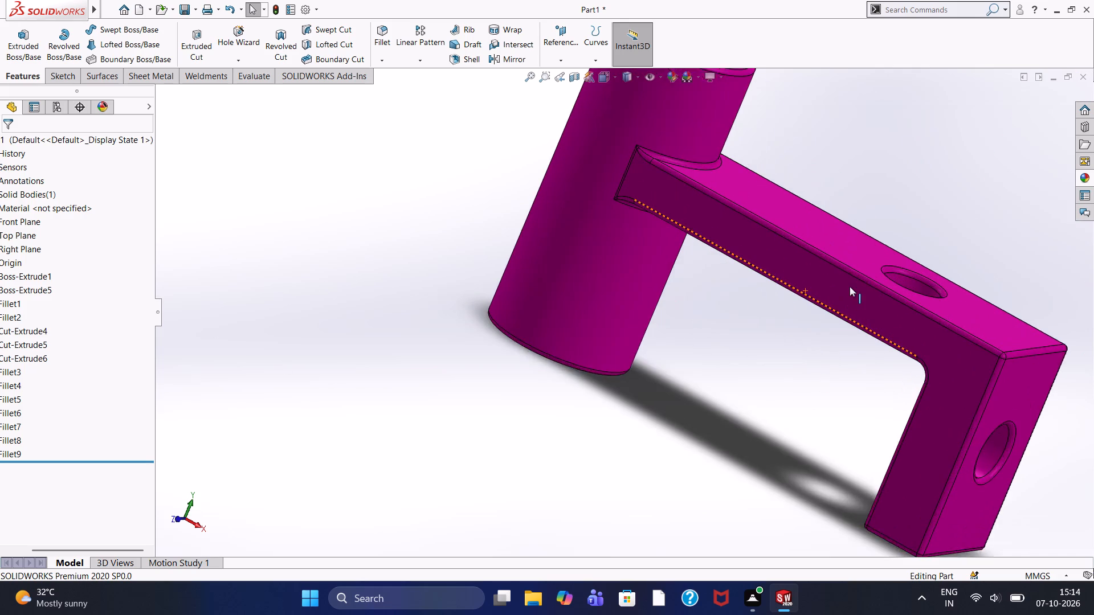
pyautogui.scroll(-3, 850, 286)
pyautogui.scroll(-1, 840, 233)
pyautogui.scroll(2, 852, 222)
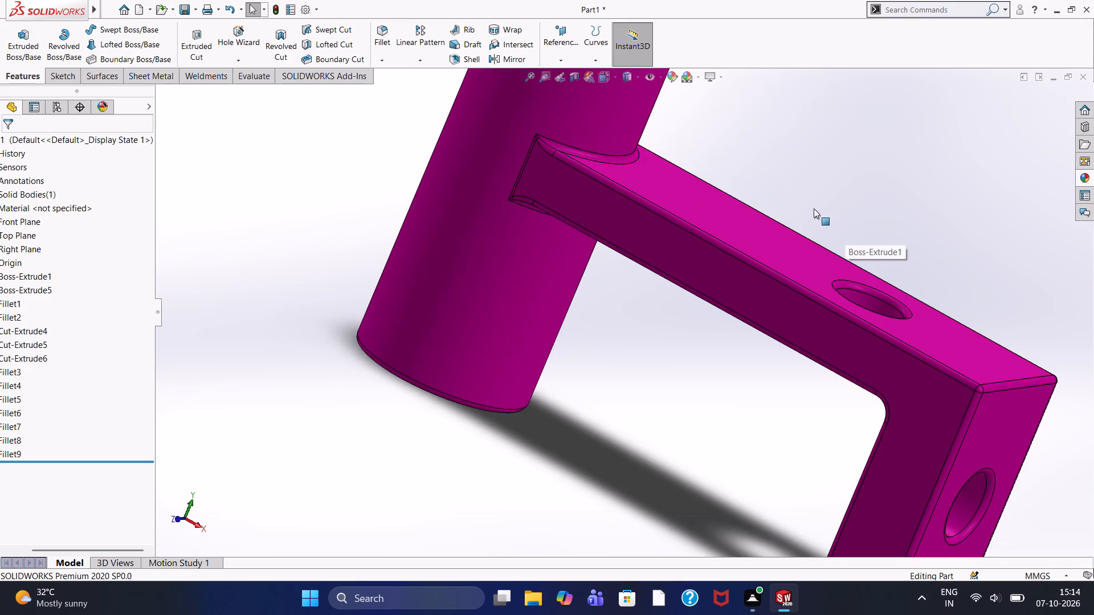
pyautogui.scroll(2, 826, 204)
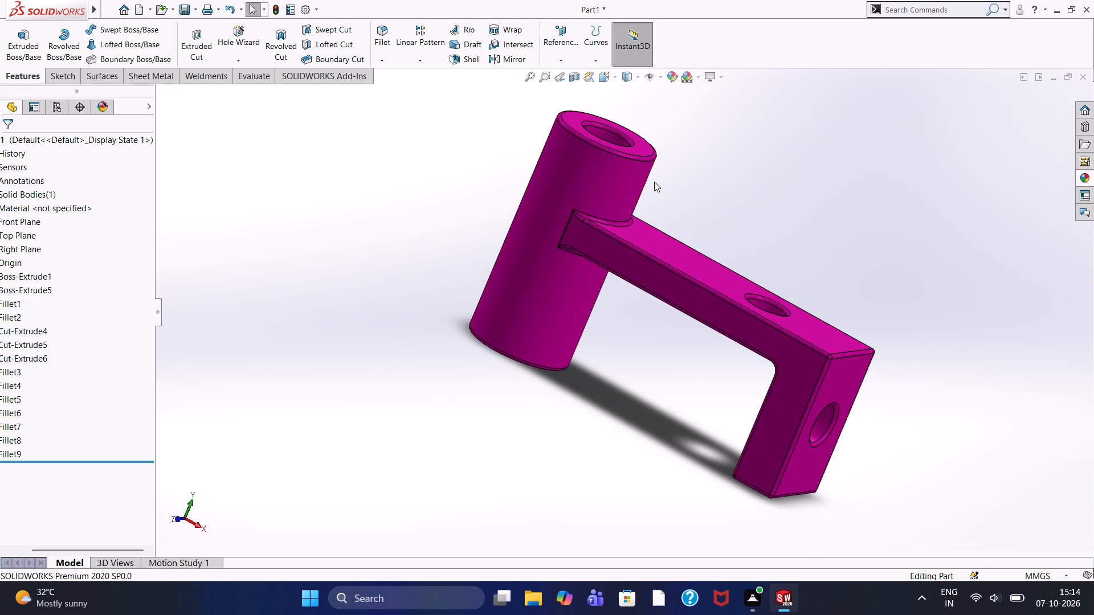
pyautogui.scroll(2, 679, 204)
# Examine the bracket from its opposite side and from steeper tilts showing the boss bore, the arm's side face and the inner corner.
pyautogui.moveTo(711, 188); pyautogui.dragTo(581, 209, button='middle')
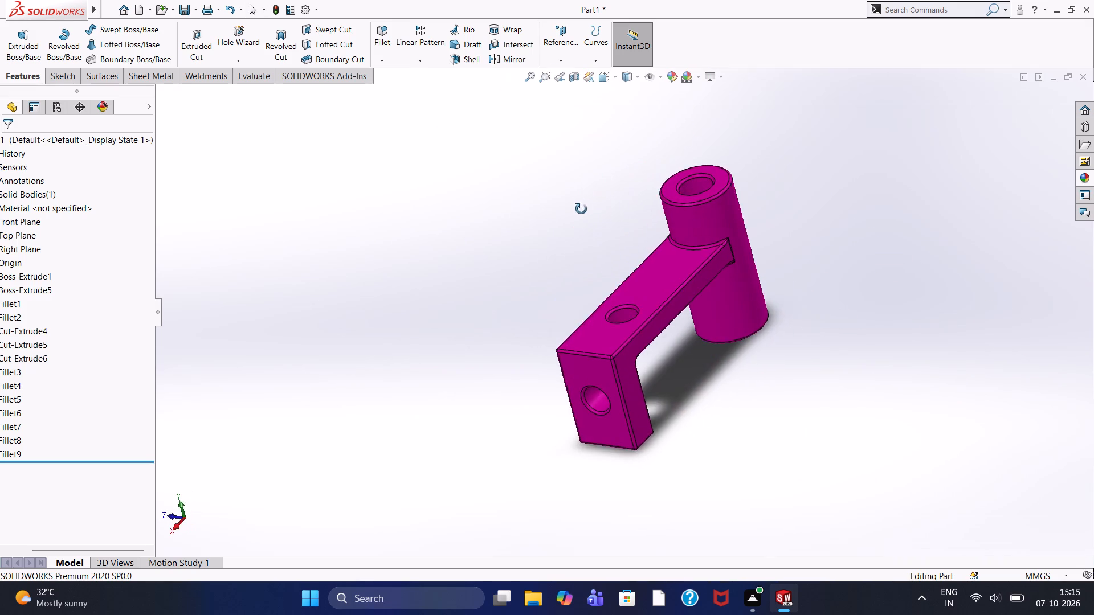
pyautogui.moveTo(581, 209); pyautogui.dragTo(697, 239, button='middle')
pyautogui.scroll(1, 610, 287)
pyautogui.scroll(-1, 605, 288)
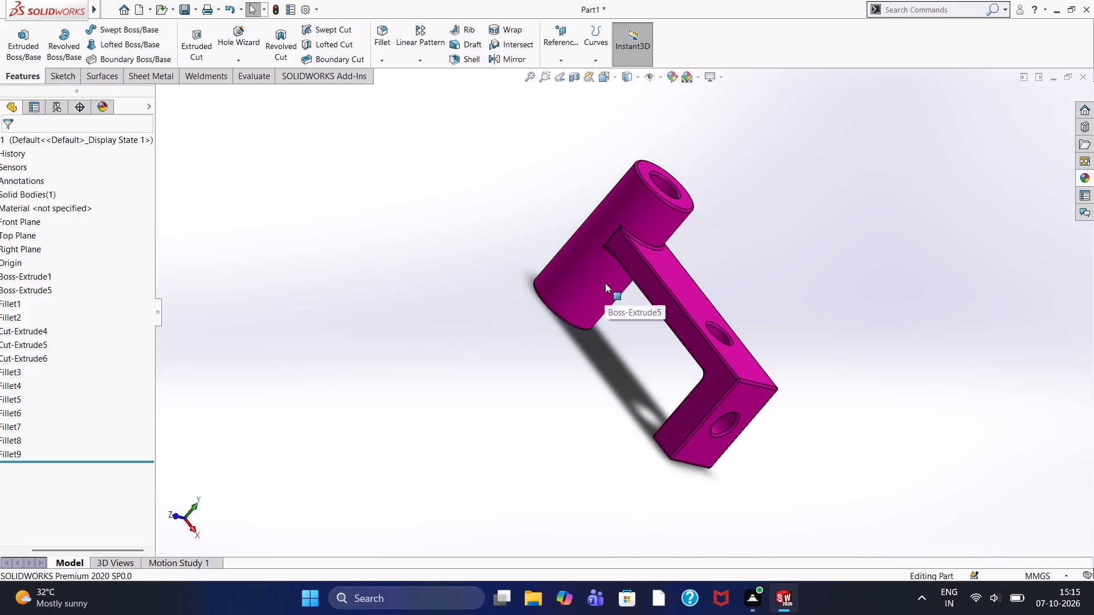
pyautogui.scroll(2, 605, 283)
pyautogui.scroll(-3, 605, 283)
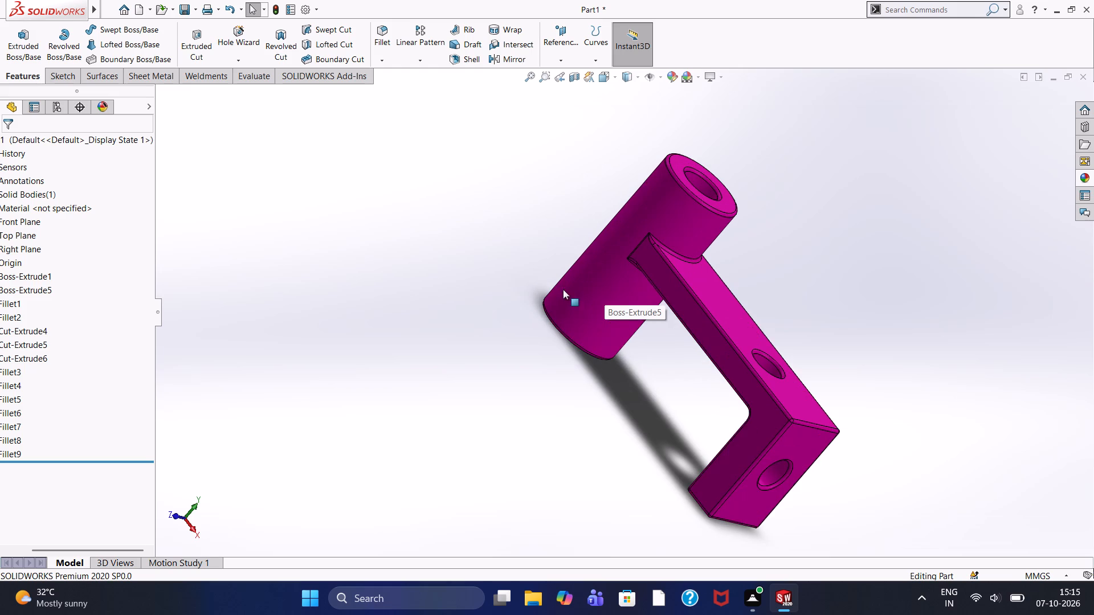
pyautogui.scroll(1, 759, 226)
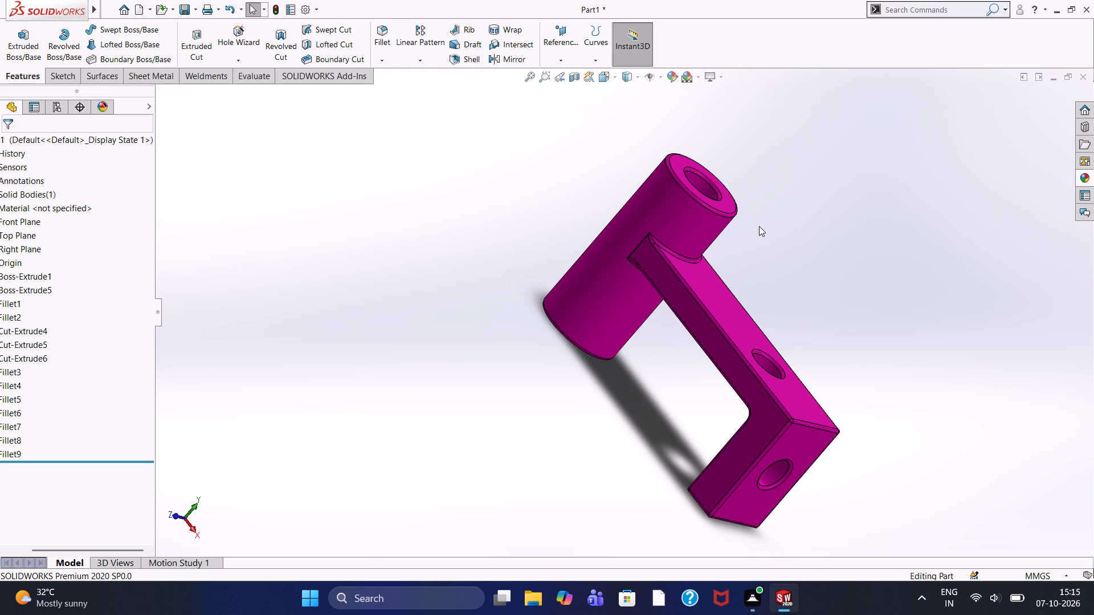
pyautogui.scroll(-2, 759, 226)
pyautogui.scroll(4, 704, 372)
pyautogui.moveTo(574, 400); pyautogui.dragTo(591, 428, button='middle')
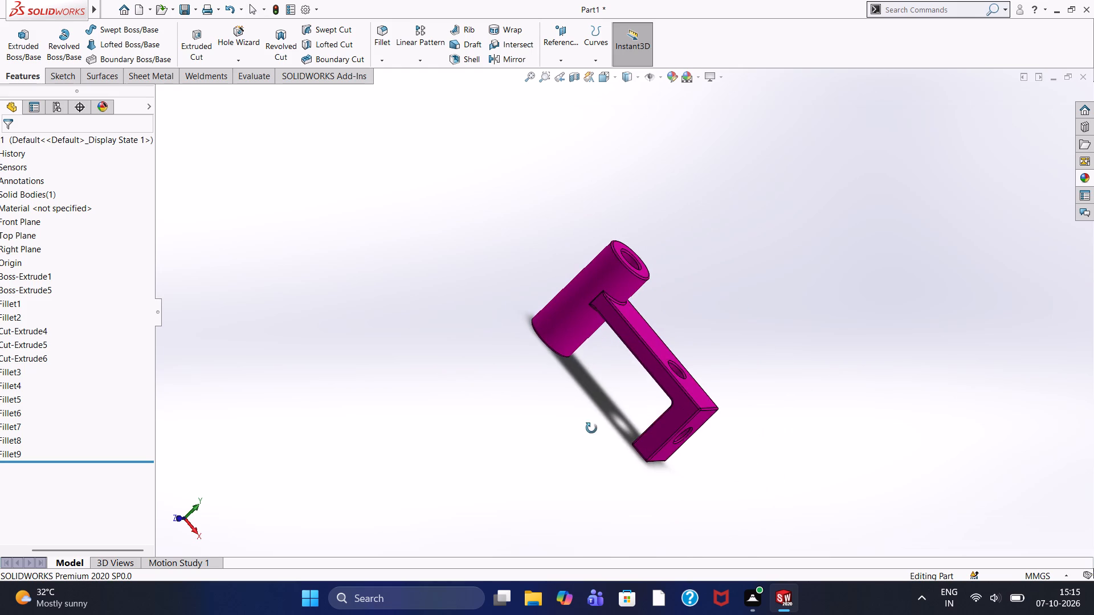
pyautogui.moveTo(591, 428); pyautogui.dragTo(590, 428, button='middle')
pyautogui.scroll(-5, 660, 352)
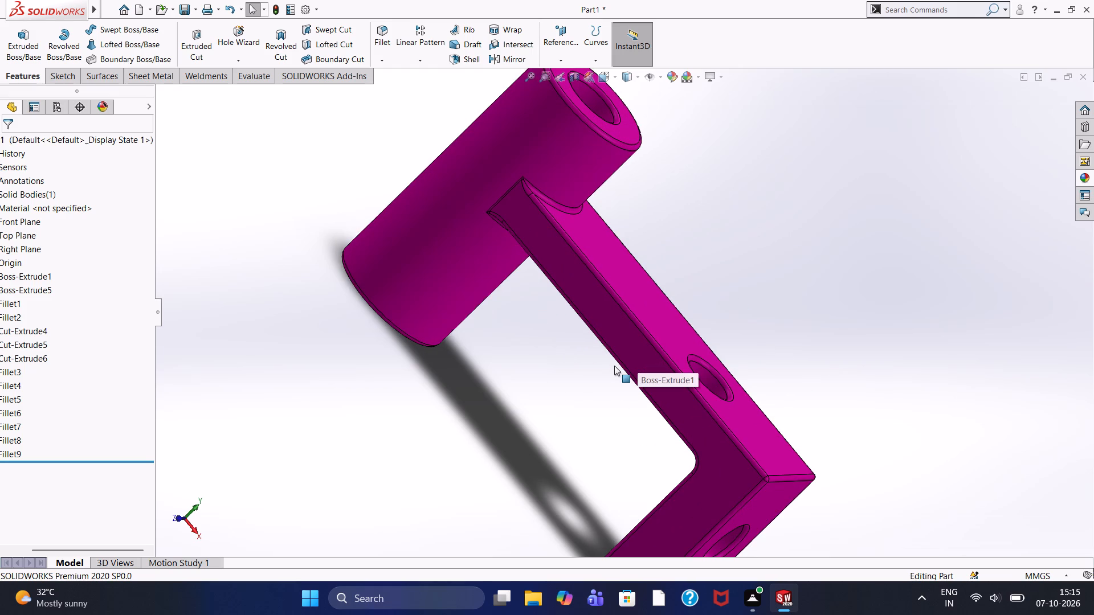
pyautogui.scroll(3, 614, 366)
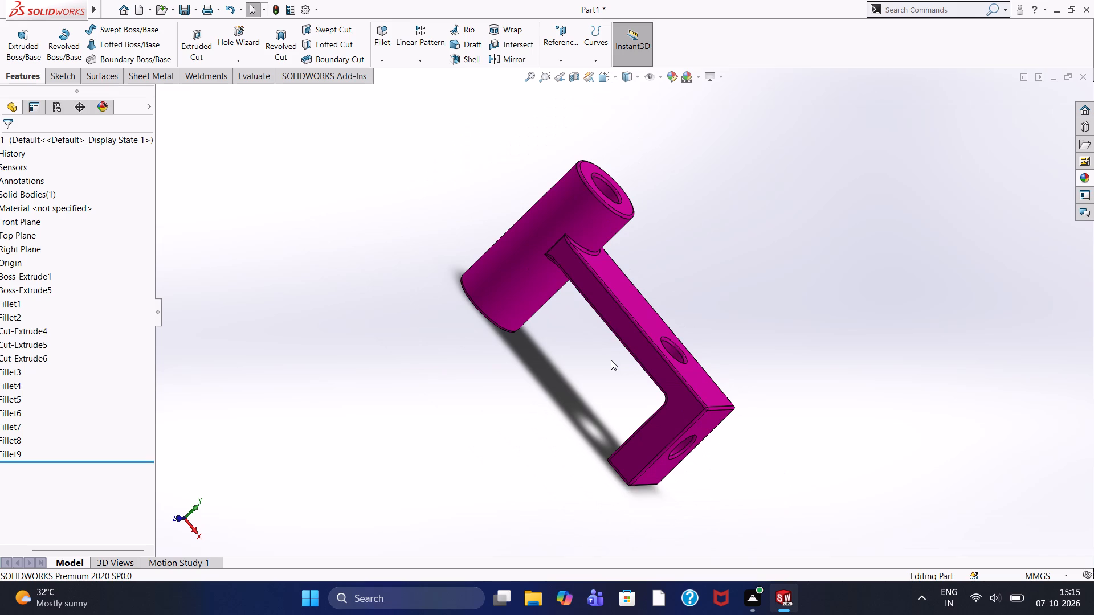
# Examine the whole bracket from the leg end with its through hole and from a tilted side angle at greater distance.
pyautogui.scroll(1, 530, 355)
pyautogui.moveTo(545, 354); pyautogui.dragTo(495, 284, button='middle')
pyautogui.scroll(1, 488, 281)
pyautogui.scroll(-1, 488, 281)
pyautogui.scroll(1, 493, 283)
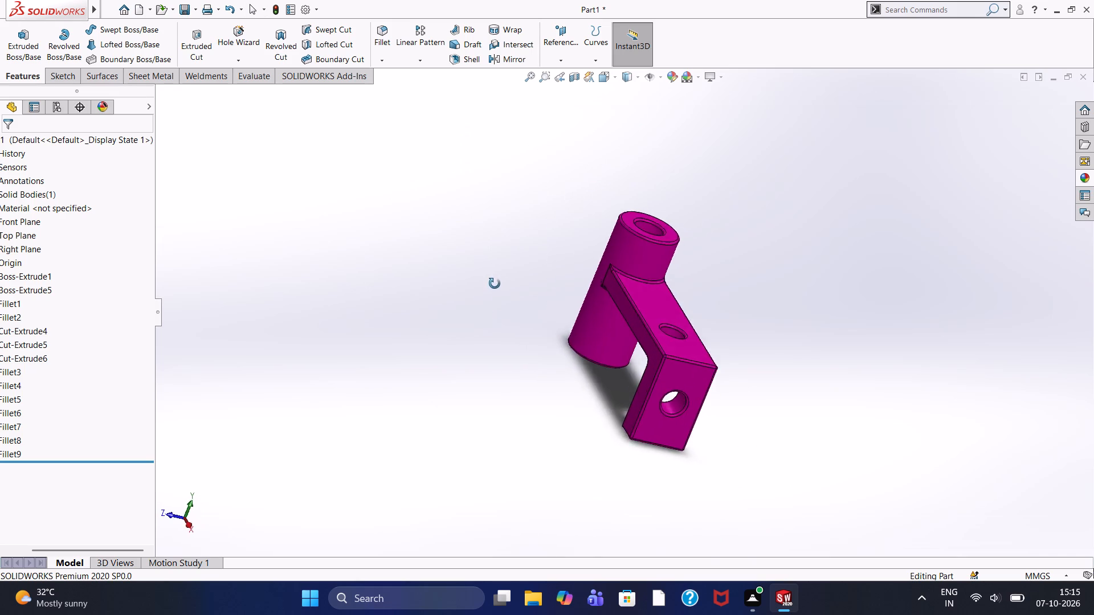
pyautogui.moveTo(495, 284); pyautogui.dragTo(499, 280, button='middle')
pyautogui.scroll(1, 499, 280)
pyautogui.scroll(1, 555, 335)
pyautogui.scroll(-1, 553, 327)
pyautogui.moveTo(560, 325); pyautogui.dragTo(582, 343, button='middle')
pyautogui.scroll(2, 563, 323)
pyautogui.scroll(-1, 583, 343)
pyautogui.scroll(1, 596, 343)
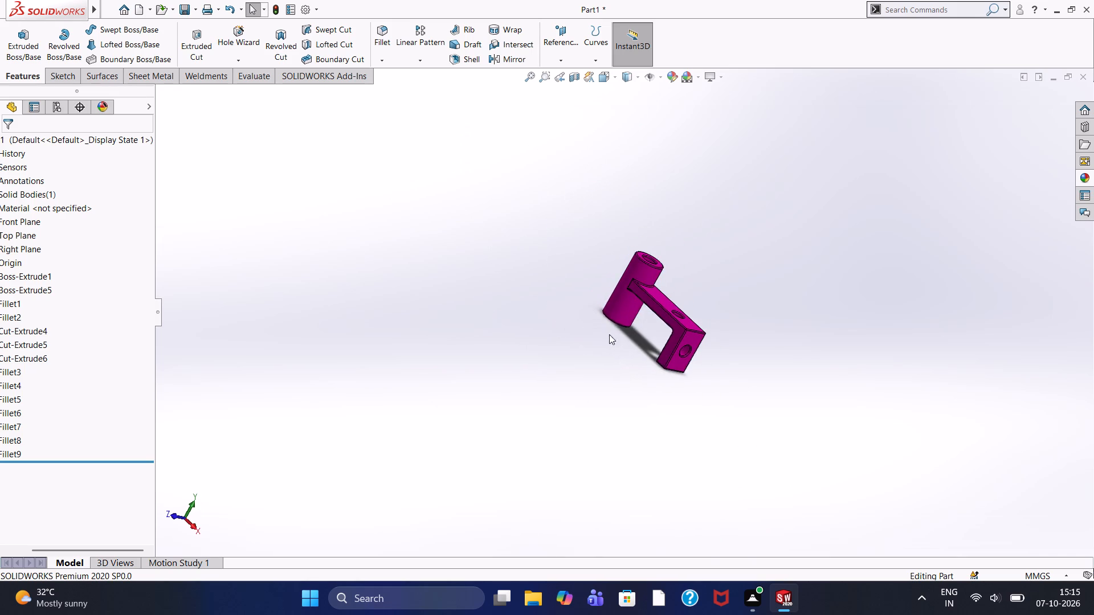
# Examine the whole bracket from a tilted side angle at varying distances, including the boss, the arm's side face and both holes.
pyautogui.scroll(-1, 642, 286)
pyautogui.scroll(1, 642, 286)
pyautogui.scroll(-4, 642, 286)
pyautogui.scroll(-3, 706, 285)
pyautogui.scroll(4, 673, 320)
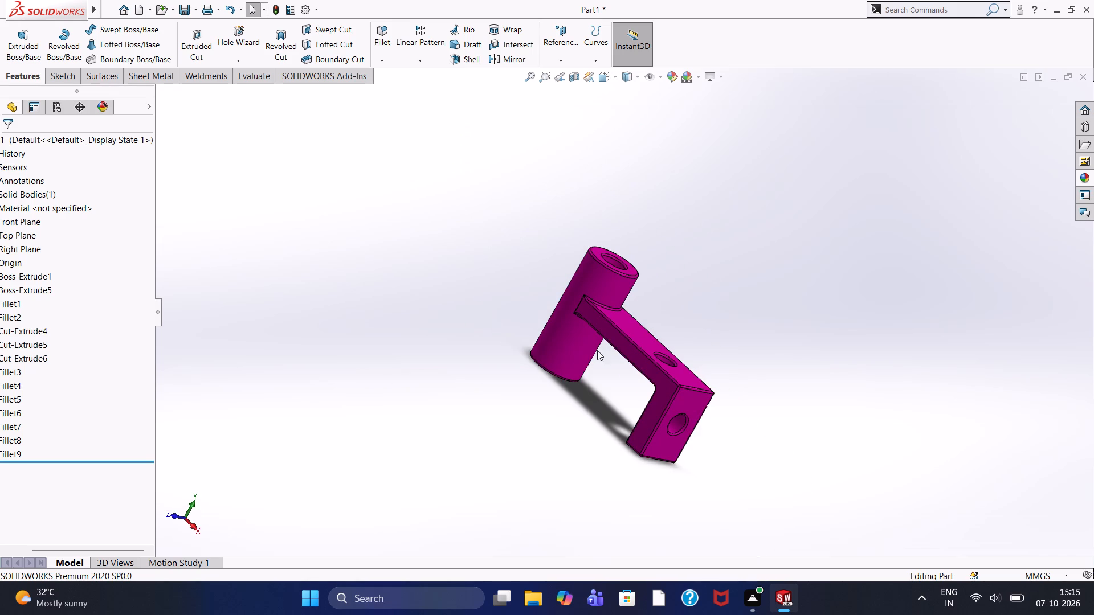
pyautogui.moveTo(608, 364); pyautogui.dragTo(621, 386, button='middle')
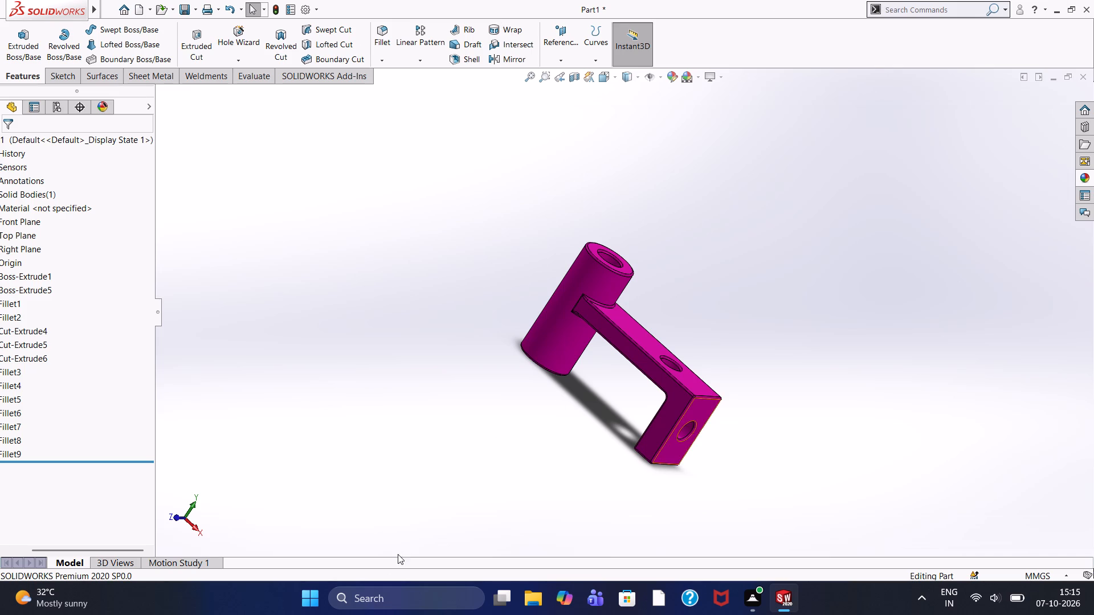
pyautogui.scroll(1, 623, 353)
pyautogui.scroll(-1, 618, 354)
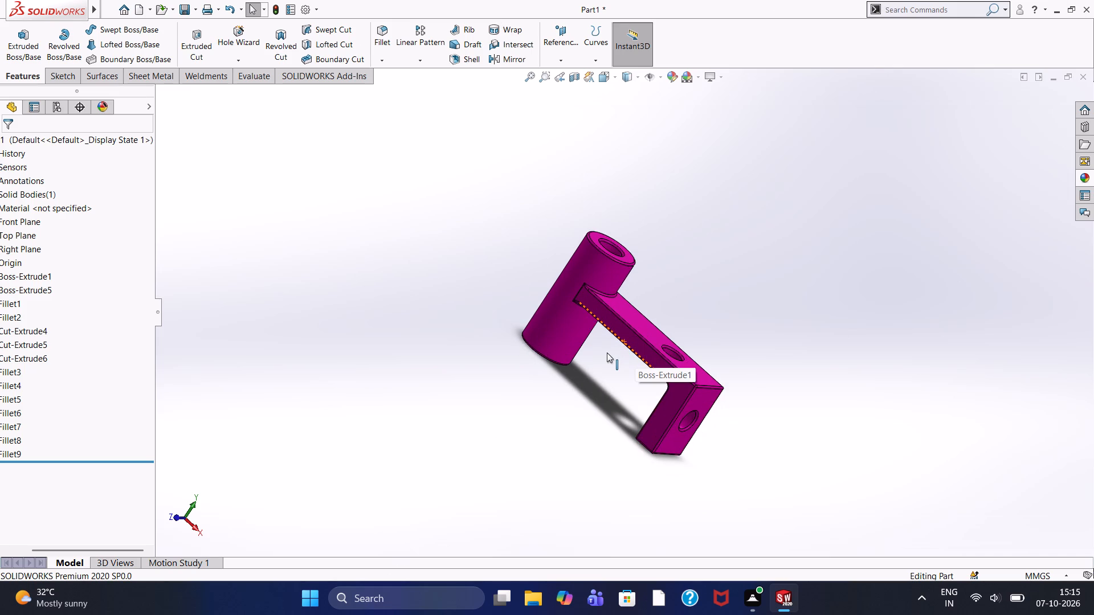
pyautogui.scroll(-1, 607, 352)
pyautogui.scroll(3, 607, 352)
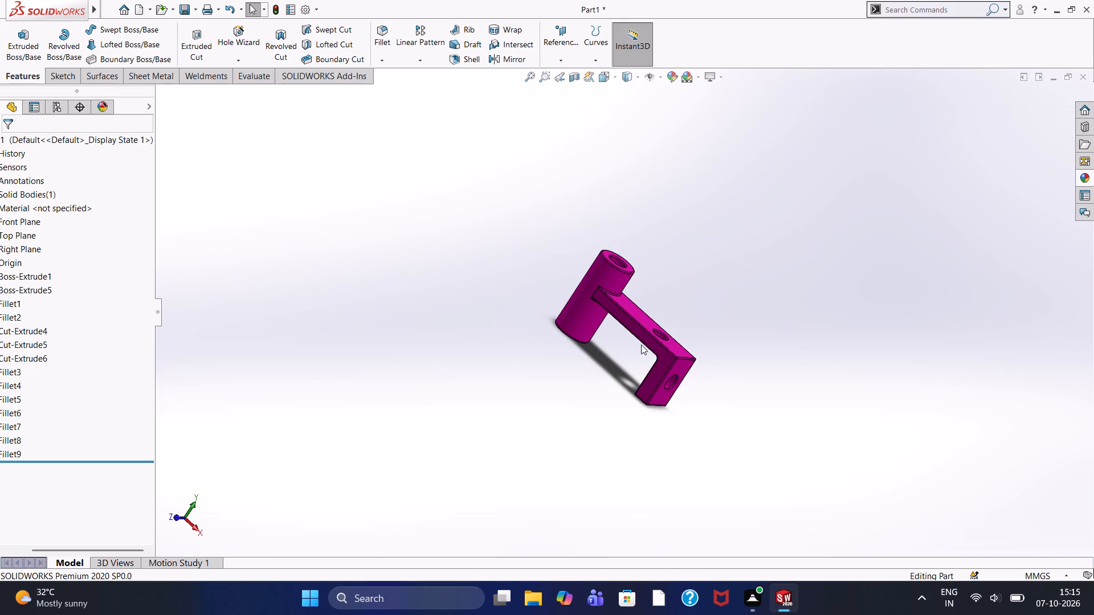
pyautogui.scroll(-4, 643, 345)
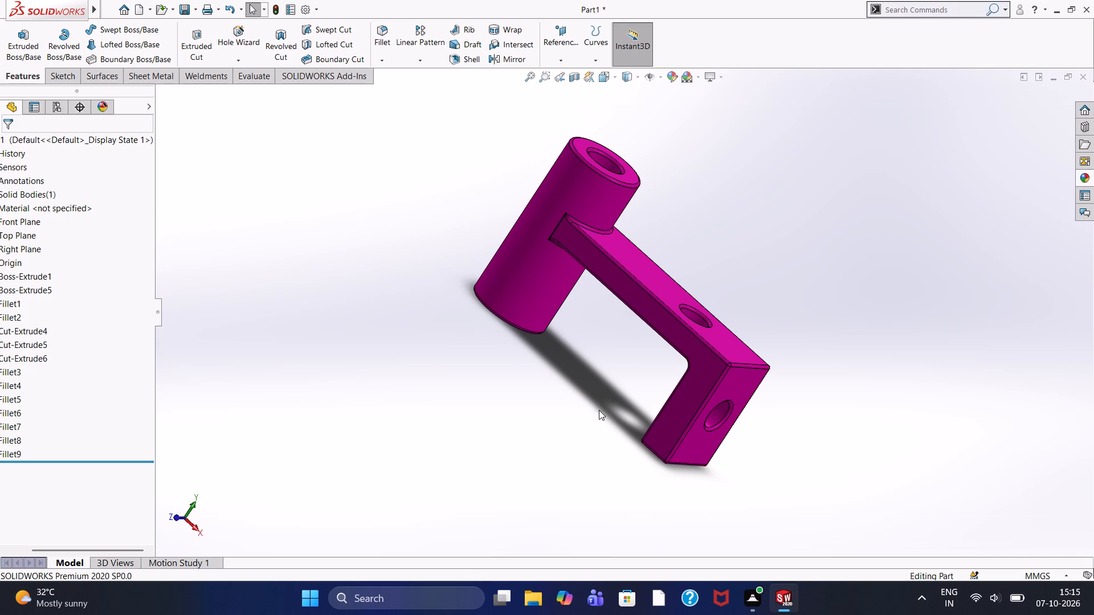
pyautogui.scroll(3, 600, 411)
pyautogui.scroll(-2, 600, 411)
pyautogui.scroll(1, 533, 390)
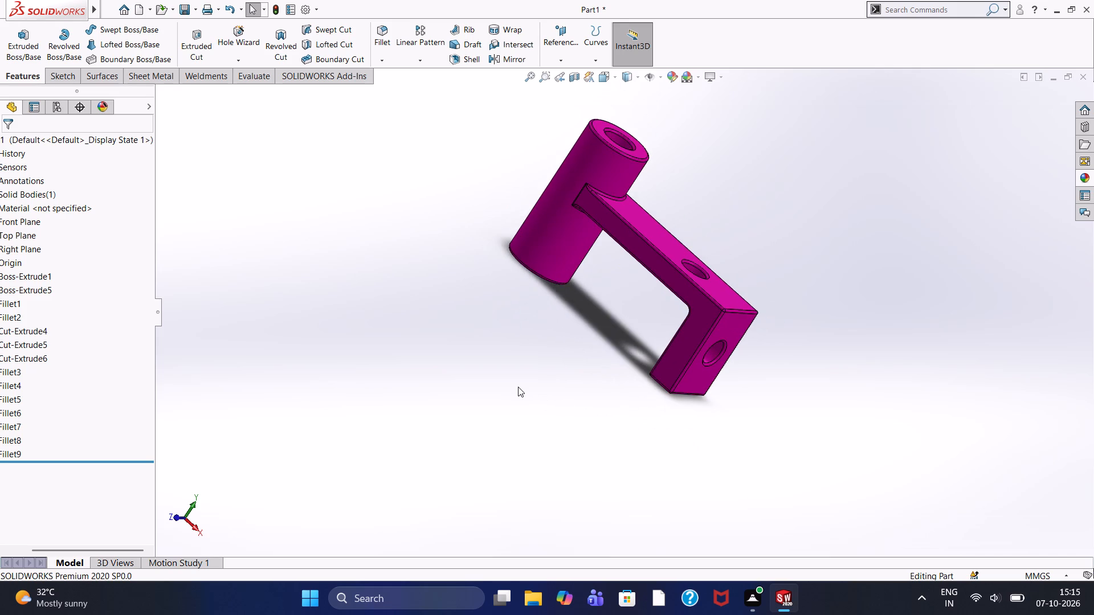
pyautogui.scroll(1, 518, 387)
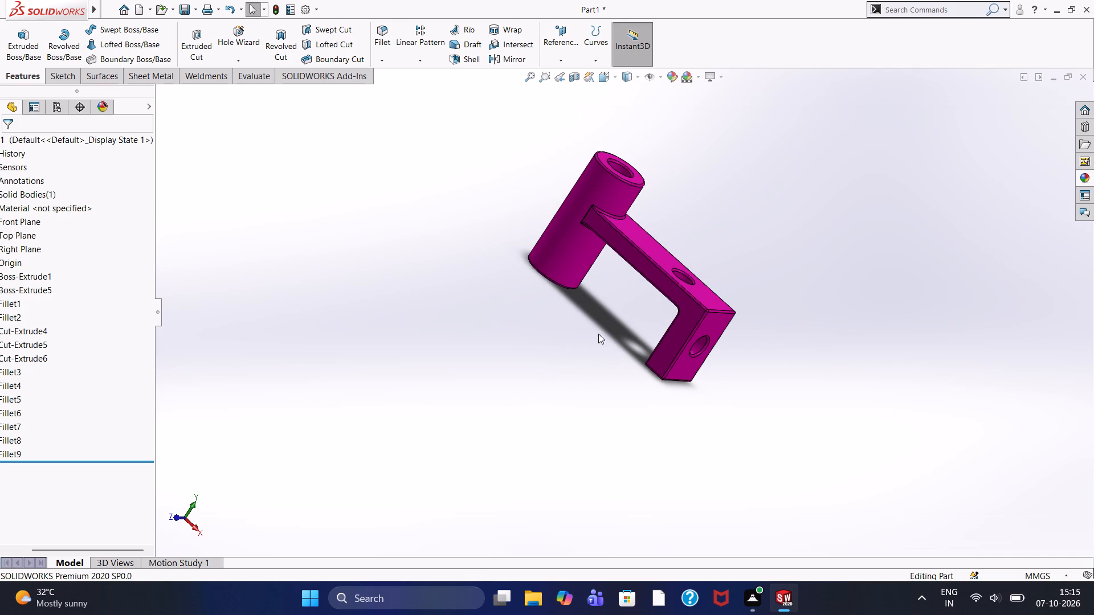
# Examine the bracket from the side, from above the boss bore and both holes, from the leg's outer face, and upright as a whole.
pyautogui.moveTo(603, 338); pyautogui.dragTo(427, 284, button='middle')
pyautogui.scroll(-2, 829, 322)
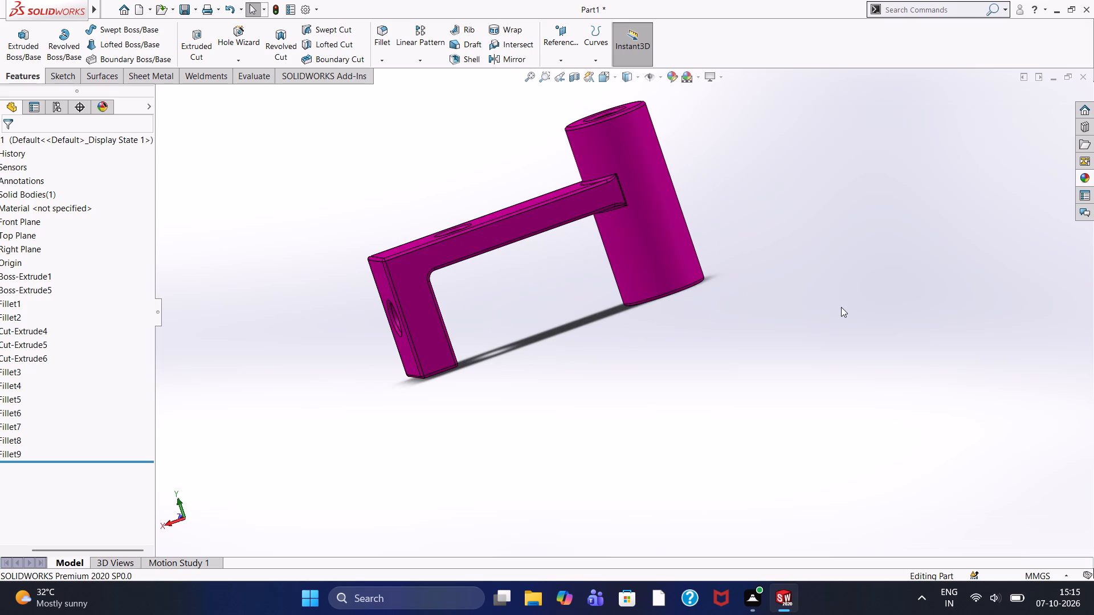
pyautogui.moveTo(566, 326); pyautogui.dragTo(1093, 614, button='middle')
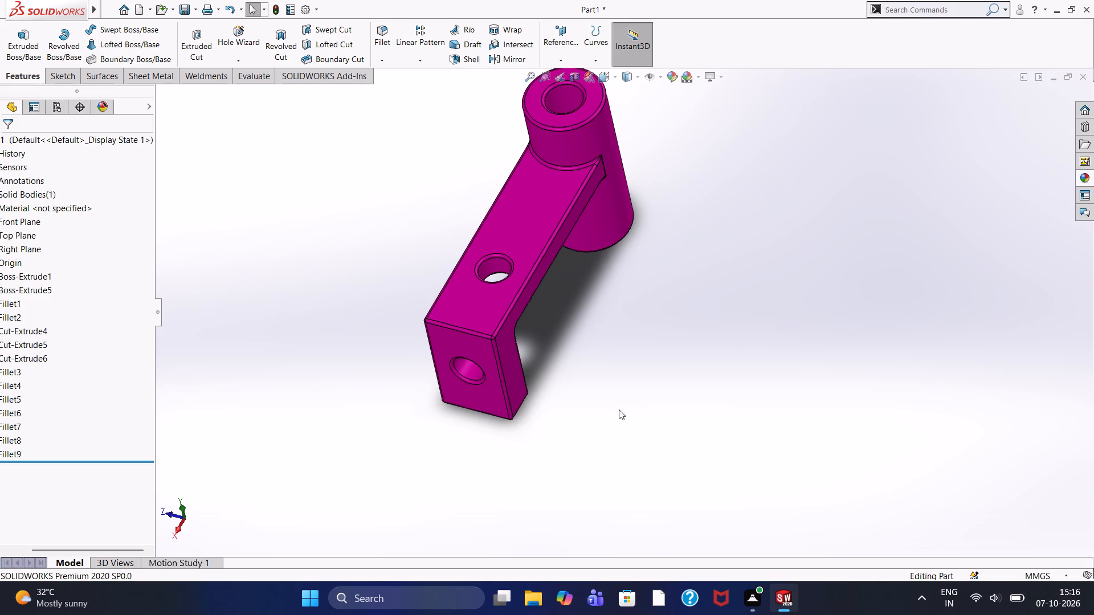
pyautogui.moveTo(552, 325); pyautogui.dragTo(642, 364, button='middle')
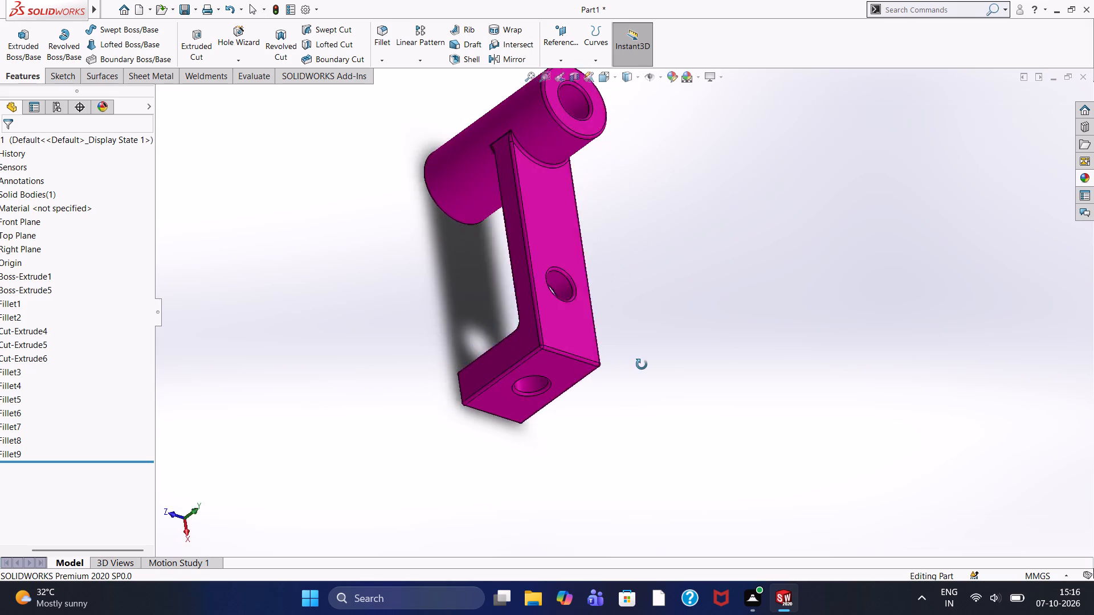
pyautogui.moveTo(642, 364); pyautogui.dragTo(658, 370, button='middle')
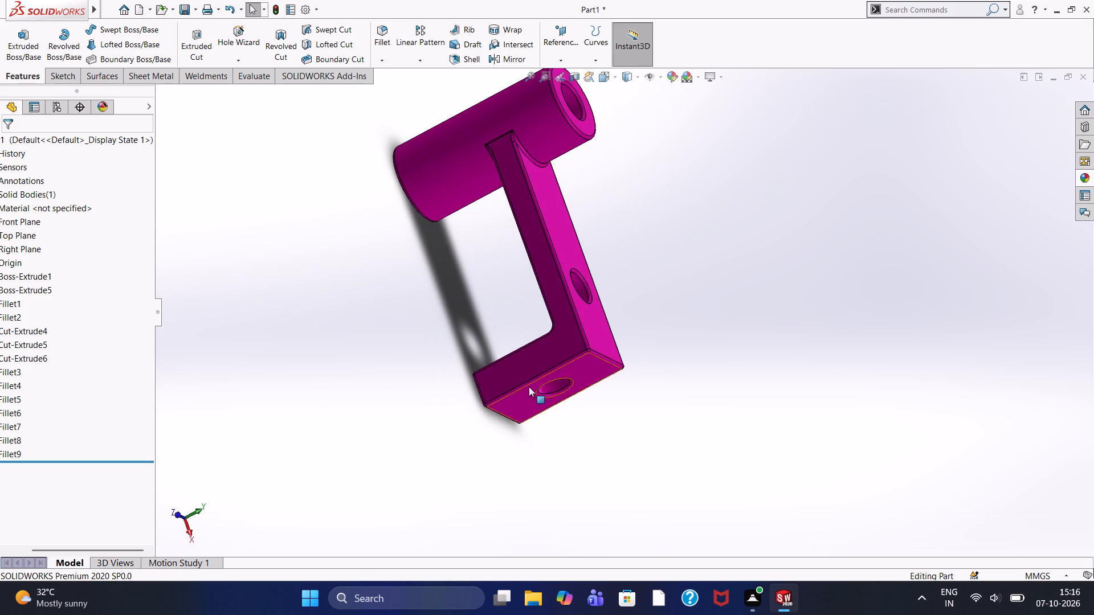
pyautogui.moveTo(465, 292); pyautogui.dragTo(381, 199, button='middle')
pyautogui.scroll(4, 500, 279)
pyautogui.moveTo(507, 277); pyautogui.dragTo(472, 240, button='middle')
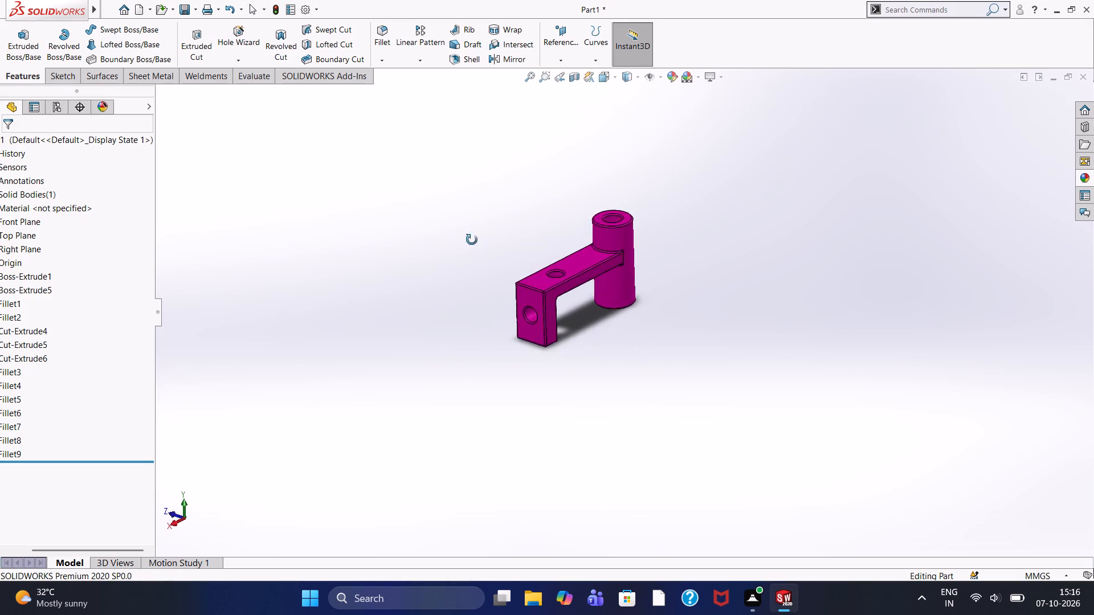
# Inspect the bracket from all sides, including the cylindrical boss, its bore, the arm's holes and underside, and the filleted edges.
pyautogui.moveTo(472, 240); pyautogui.dragTo(548, 180, button='middle')
pyautogui.scroll(2, 734, 248)
pyautogui.scroll(-1, 760, 256)
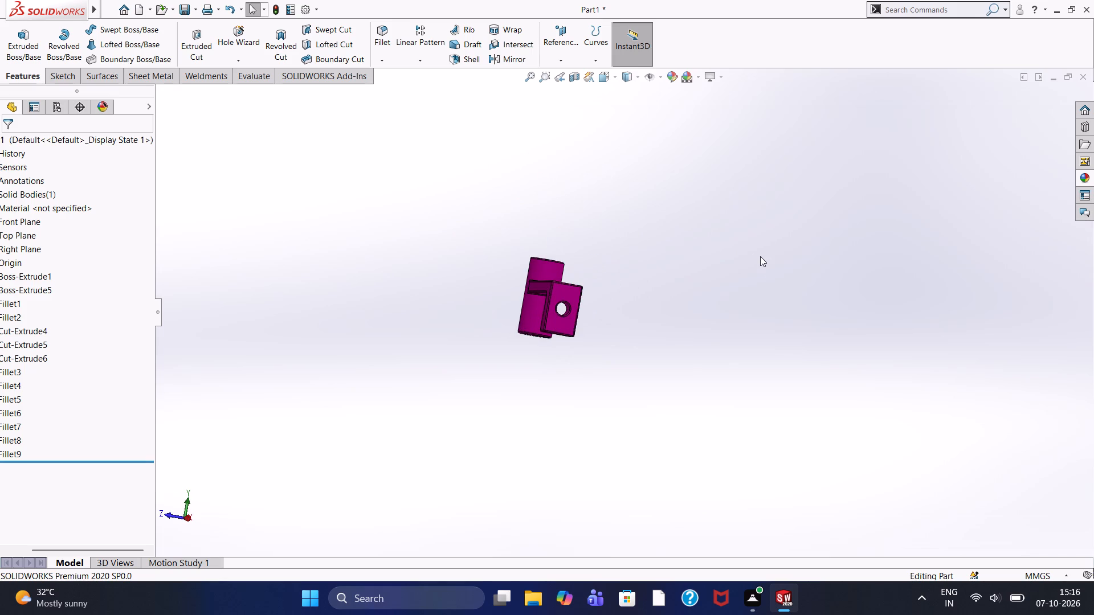
pyautogui.scroll(-1, 780, 276)
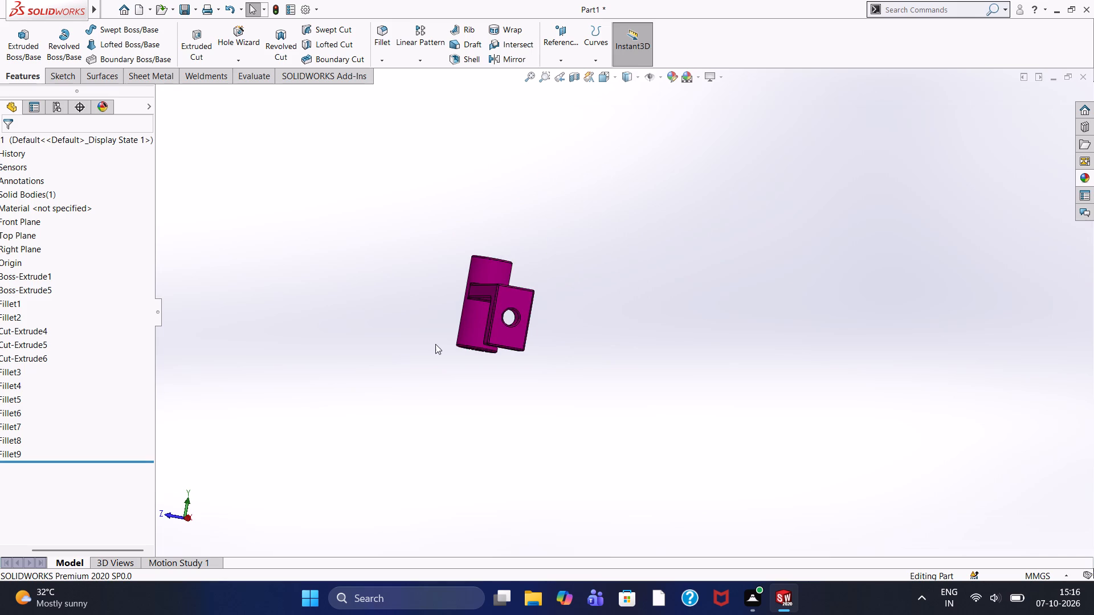
pyautogui.moveTo(429, 345); pyautogui.dragTo(355, 346, button='middle')
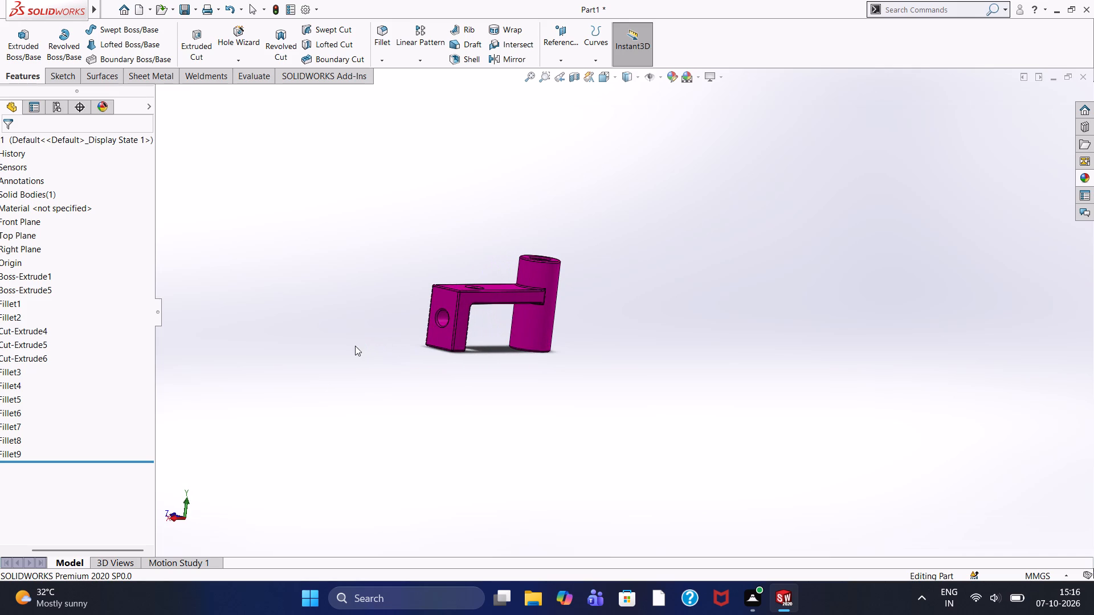
pyautogui.scroll(-4, 519, 324)
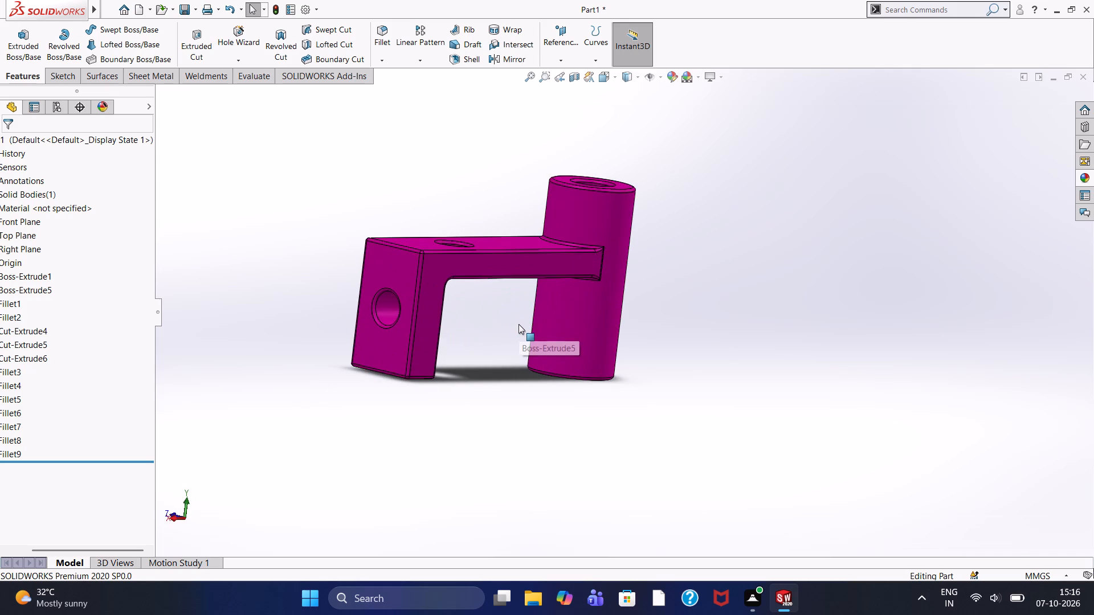
pyautogui.scroll(-2, 519, 324)
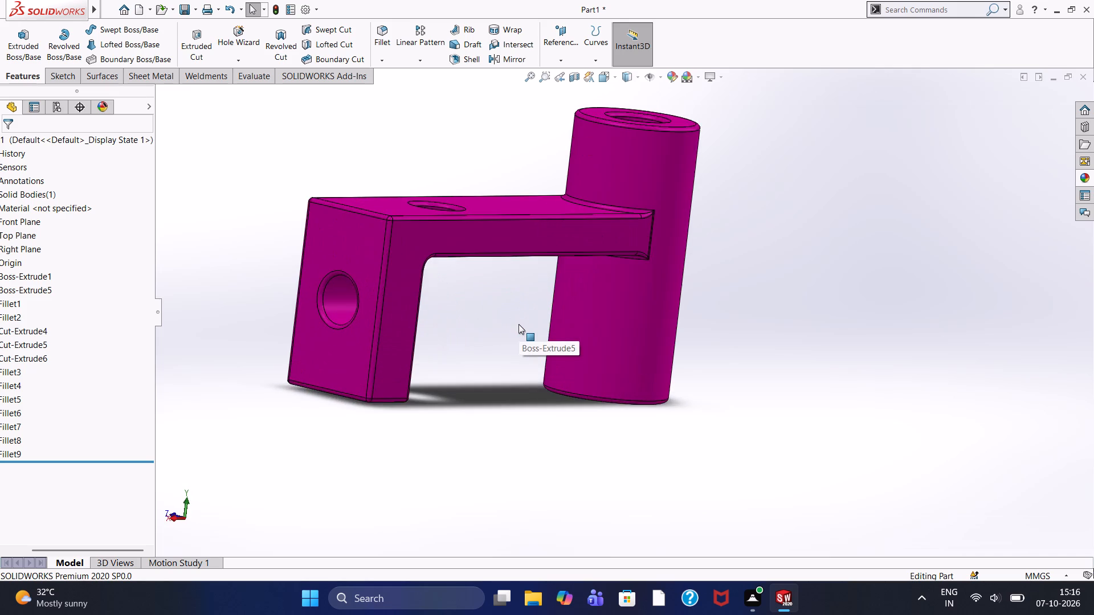
pyautogui.scroll(1, 519, 324)
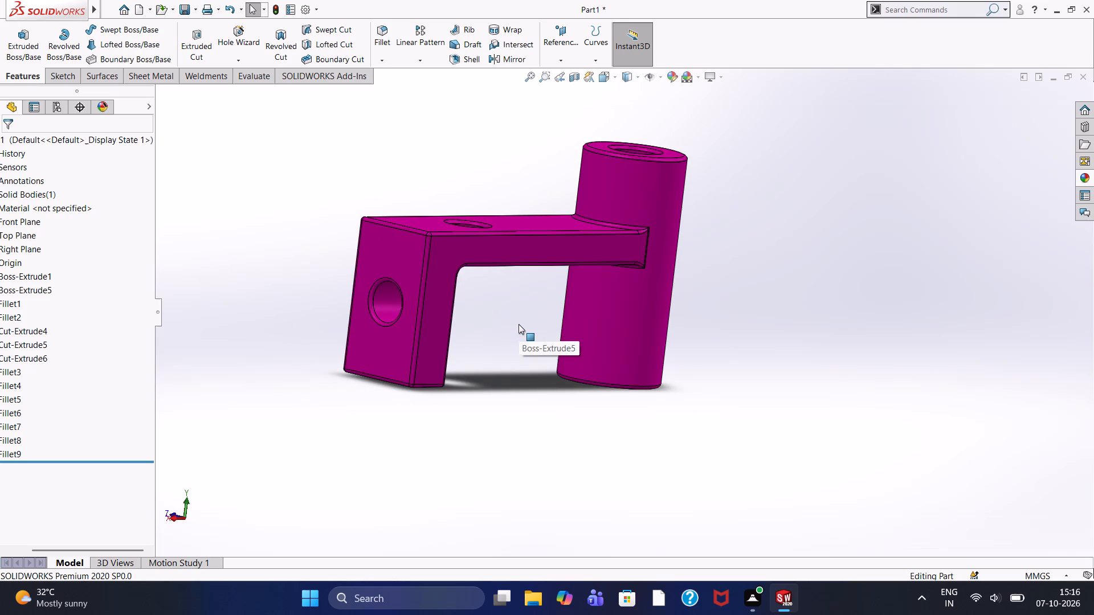
pyautogui.scroll(-1, 519, 324)
pyautogui.scroll(1, 519, 324)
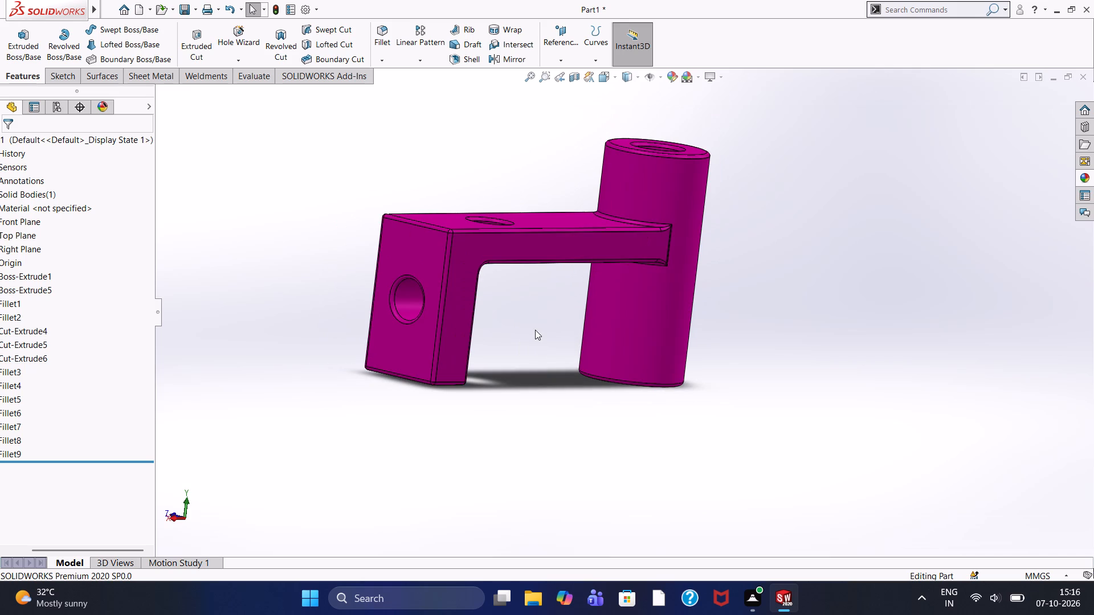
pyautogui.scroll(-1, 535, 330)
pyautogui.scroll(1, 535, 330)
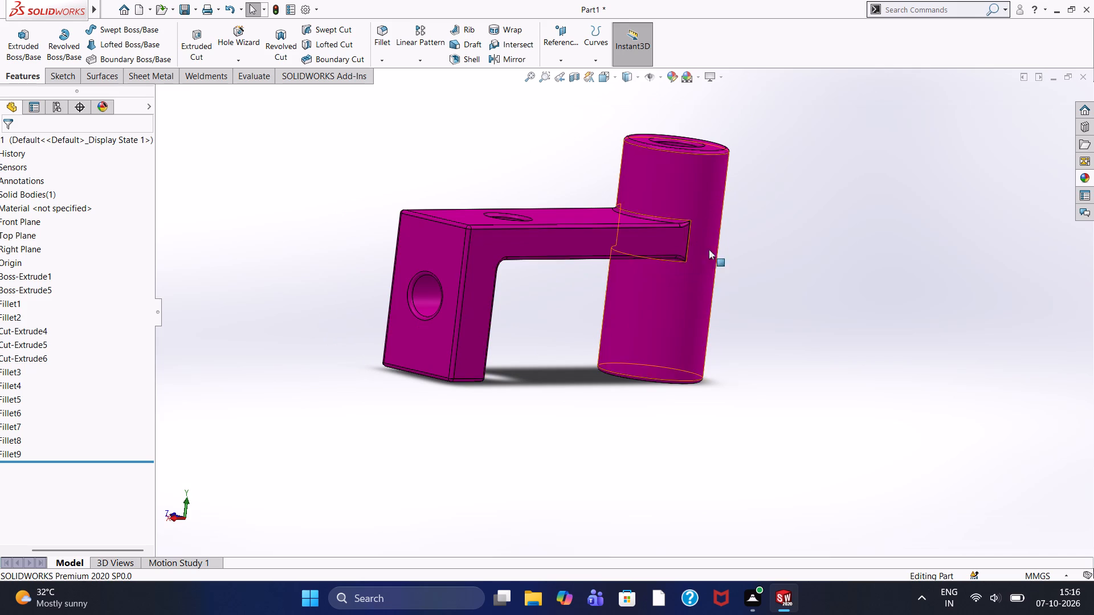
pyautogui.scroll(1, 721, 264)
pyautogui.scroll(-1, 702, 268)
pyautogui.scroll(-1, 697, 368)
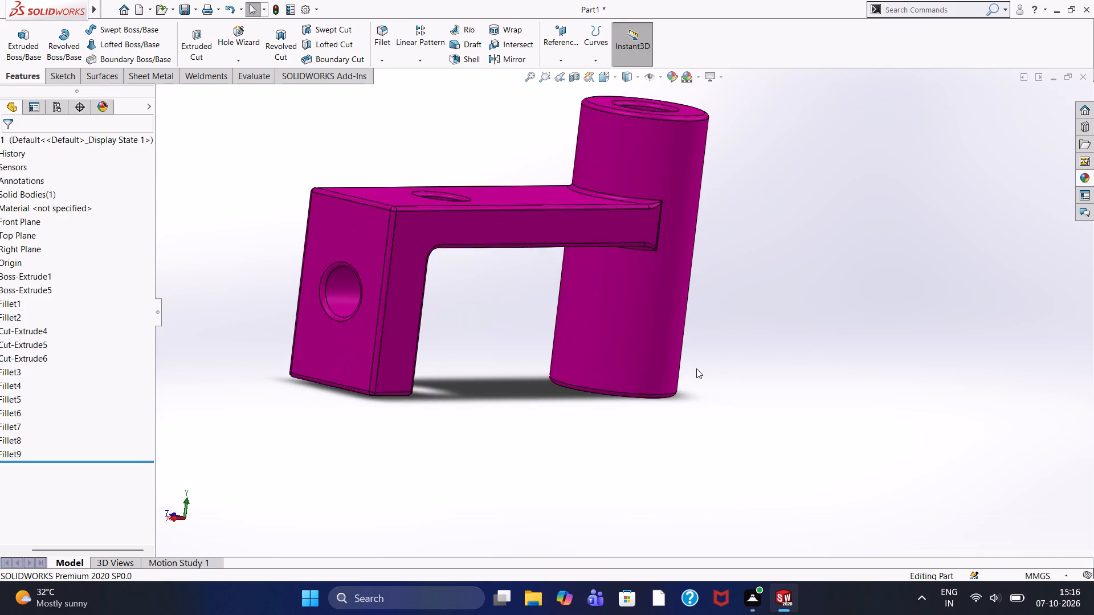
pyautogui.scroll(1, 696, 368)
pyautogui.moveTo(561, 389); pyautogui.dragTo(561, 388, button='middle')
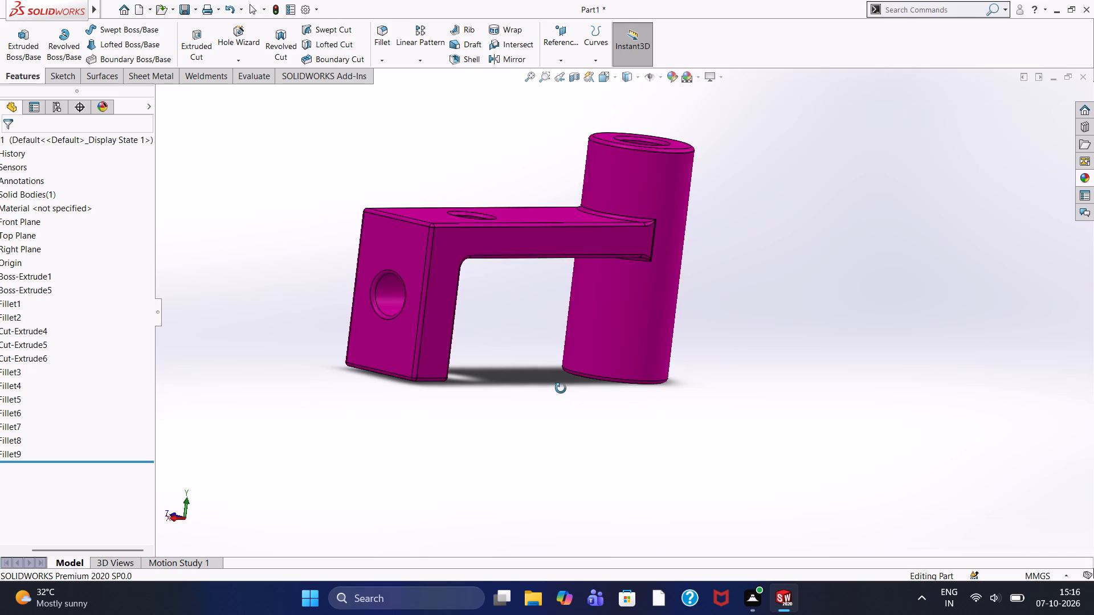
pyautogui.moveTo(561, 388); pyautogui.dragTo(529, 407, button='middle')
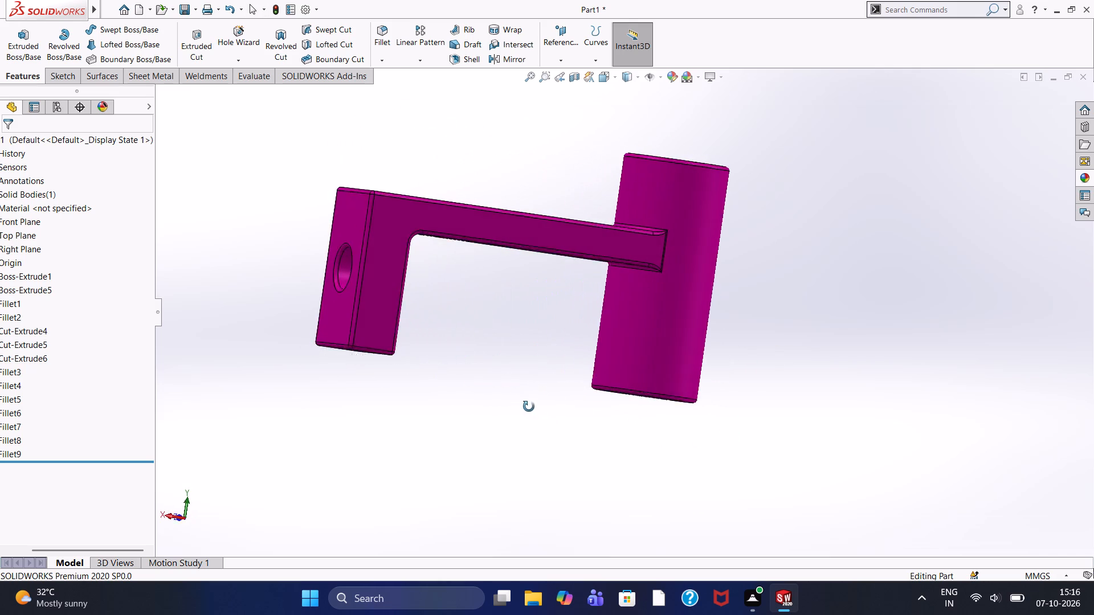
pyautogui.moveTo(529, 407); pyautogui.dragTo(800, 430, button='middle')
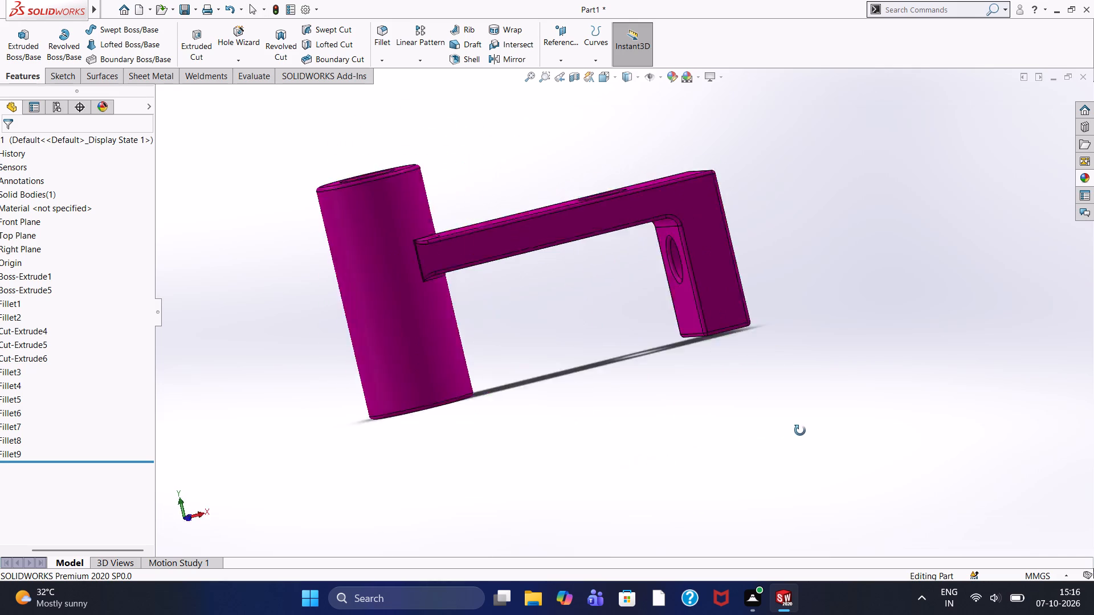
pyautogui.moveTo(800, 430); pyautogui.dragTo(750, 392, button='middle')
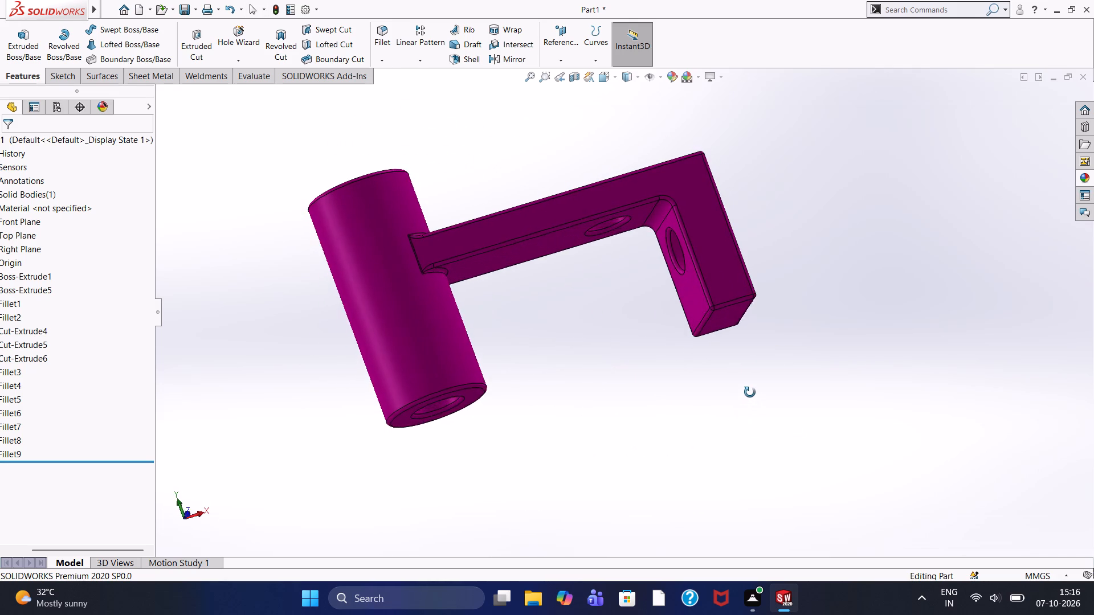
pyautogui.moveTo(750, 392); pyautogui.dragTo(746, 430, button='middle')
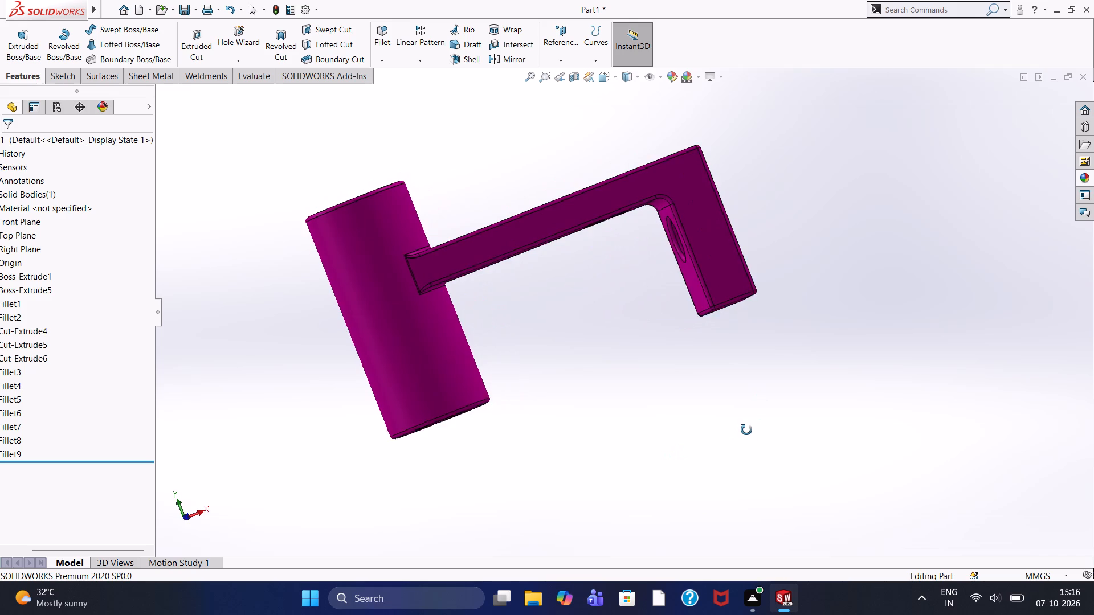
pyautogui.moveTo(746, 430); pyautogui.dragTo(553, 170, button='middle')
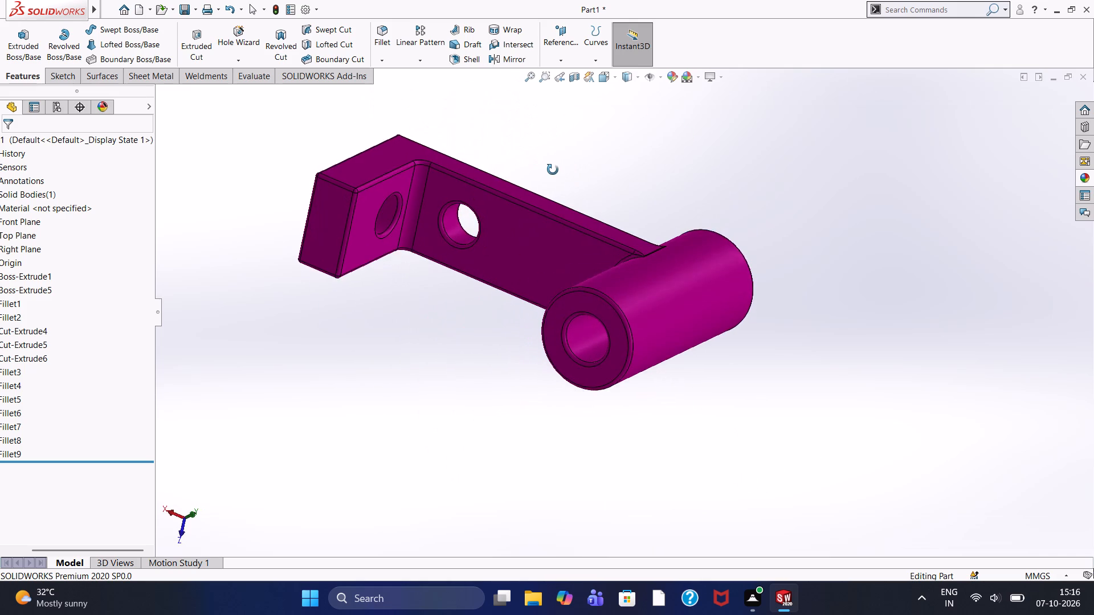
pyautogui.moveTo(553, 170); pyautogui.dragTo(624, 264, button='middle')
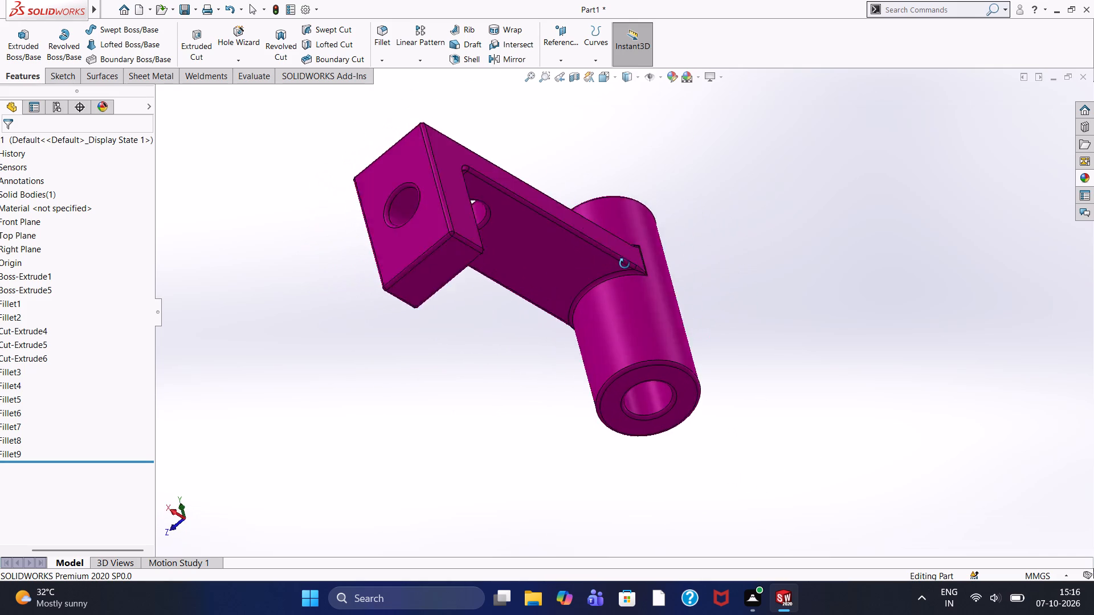
pyautogui.moveTo(624, 264); pyautogui.dragTo(750, 362, button='middle')
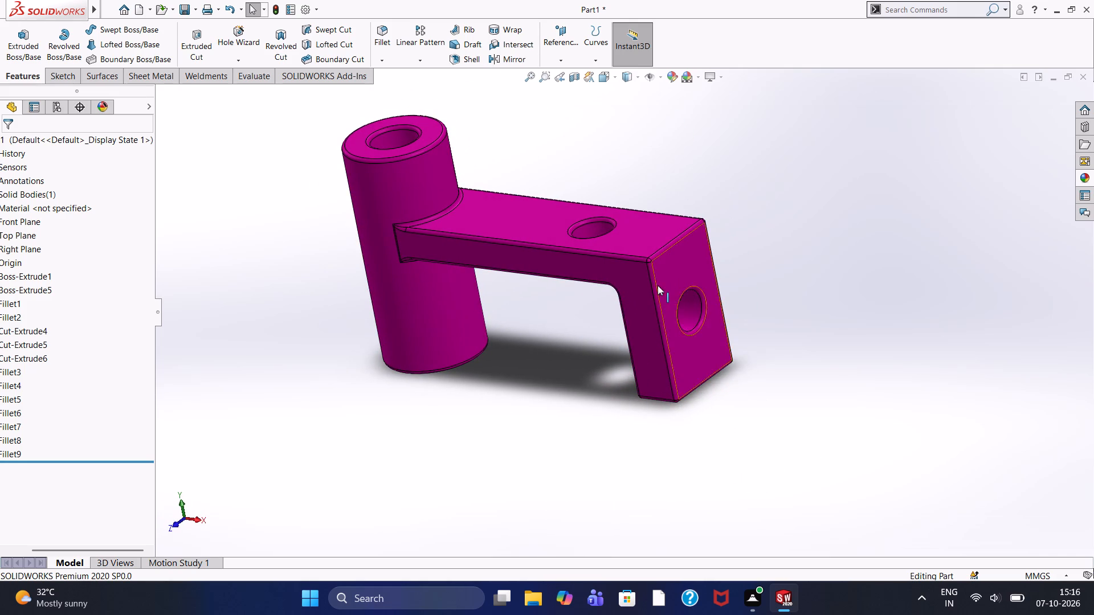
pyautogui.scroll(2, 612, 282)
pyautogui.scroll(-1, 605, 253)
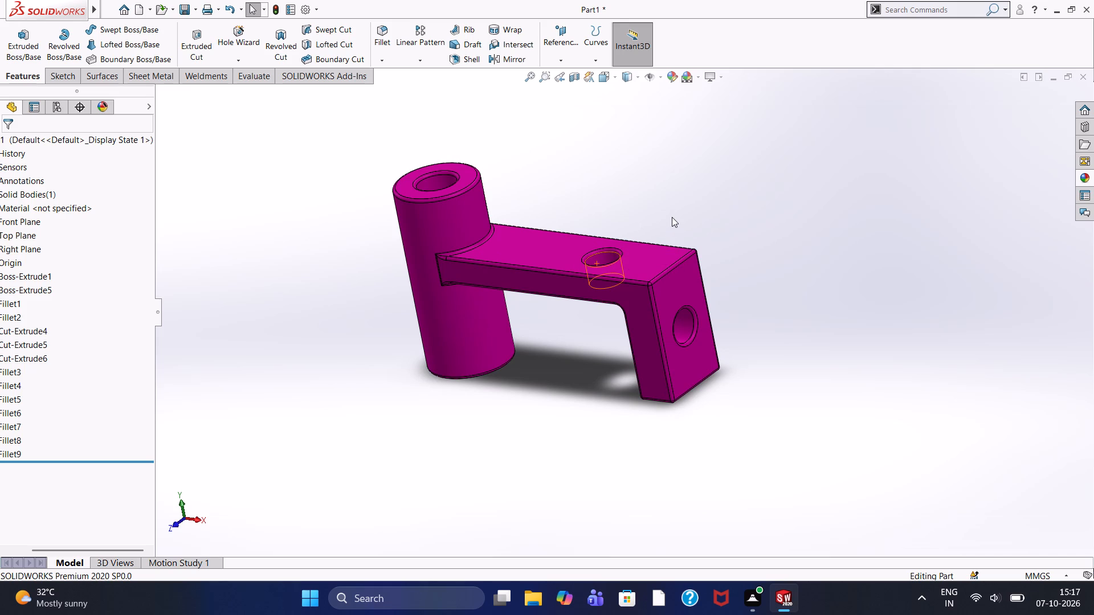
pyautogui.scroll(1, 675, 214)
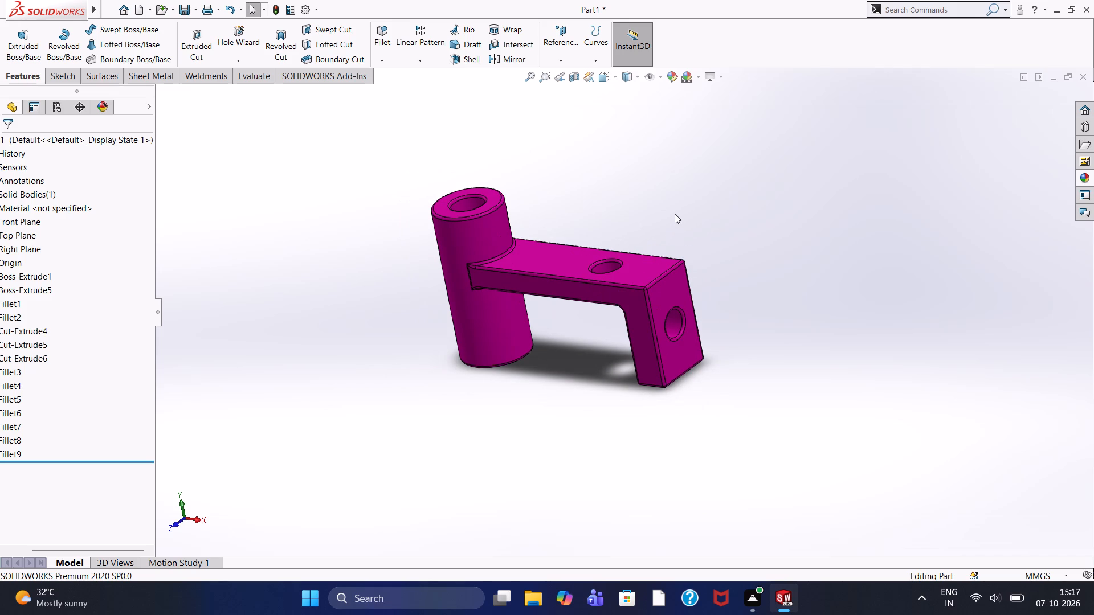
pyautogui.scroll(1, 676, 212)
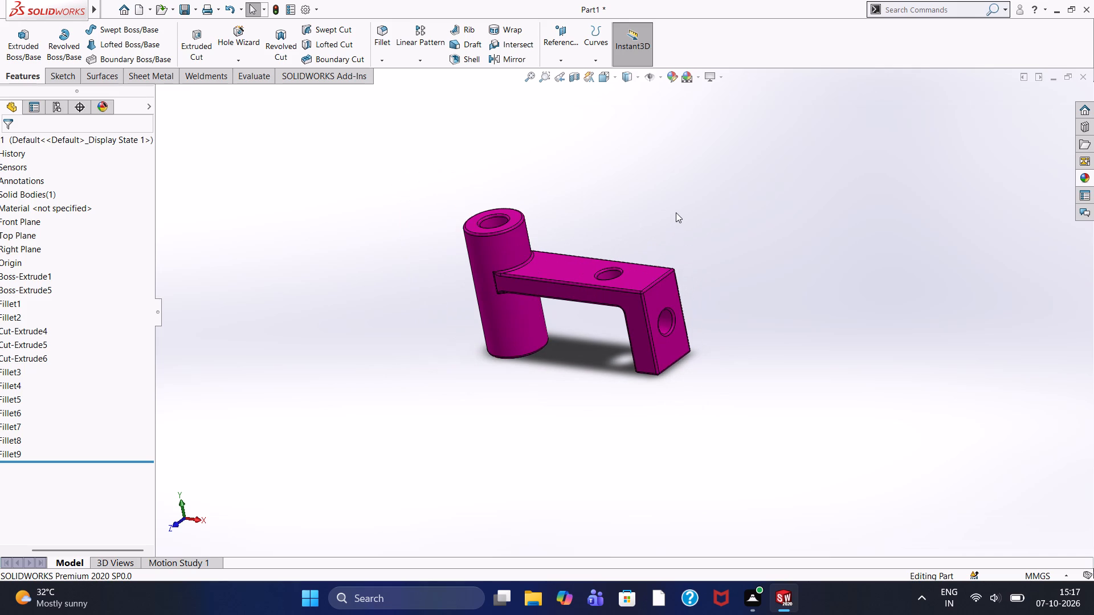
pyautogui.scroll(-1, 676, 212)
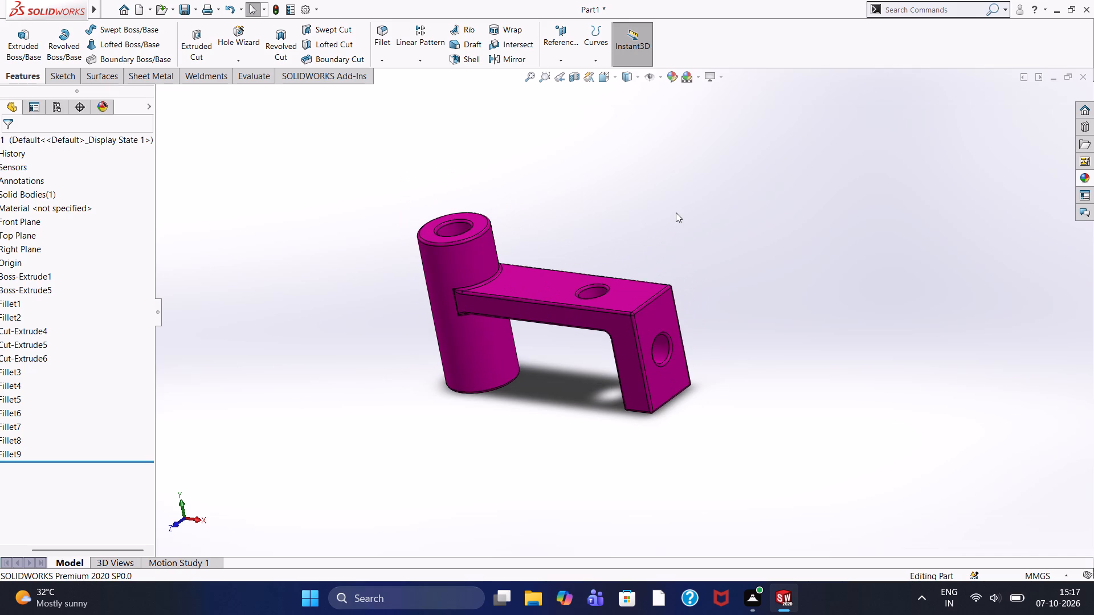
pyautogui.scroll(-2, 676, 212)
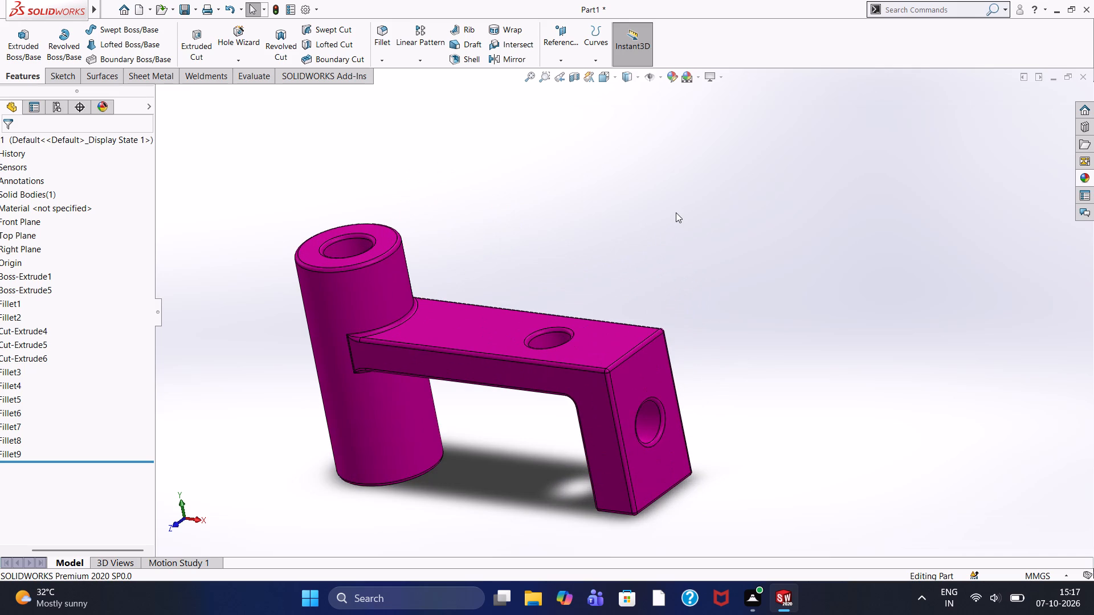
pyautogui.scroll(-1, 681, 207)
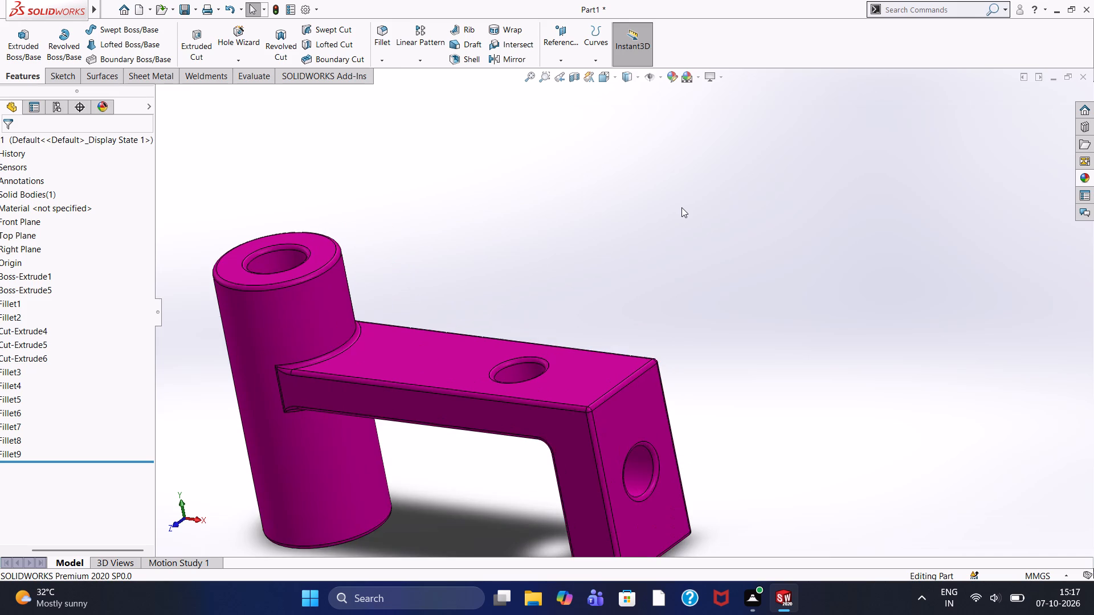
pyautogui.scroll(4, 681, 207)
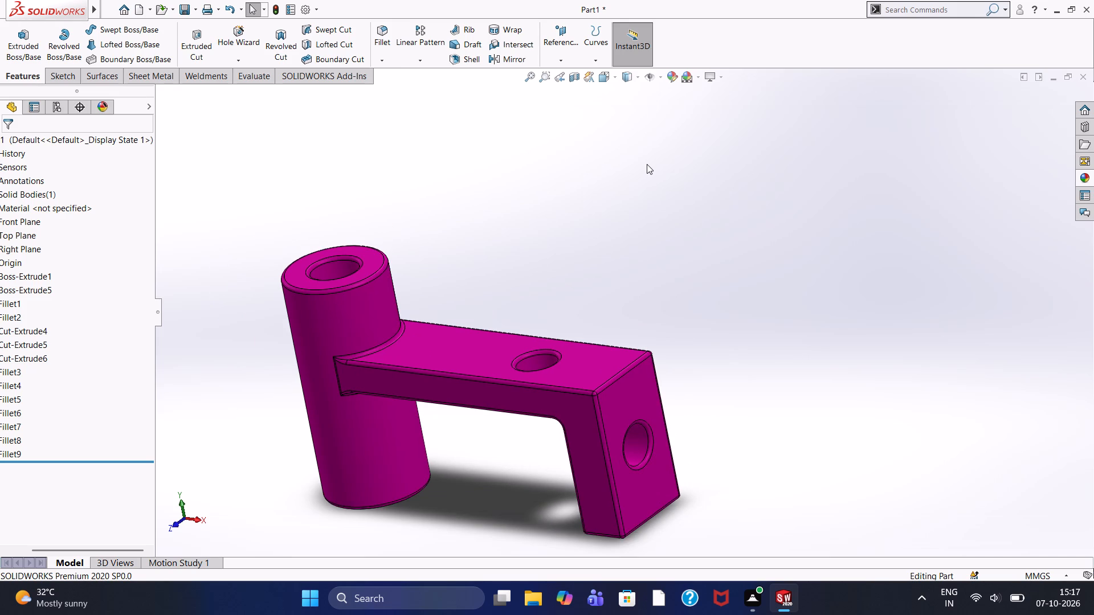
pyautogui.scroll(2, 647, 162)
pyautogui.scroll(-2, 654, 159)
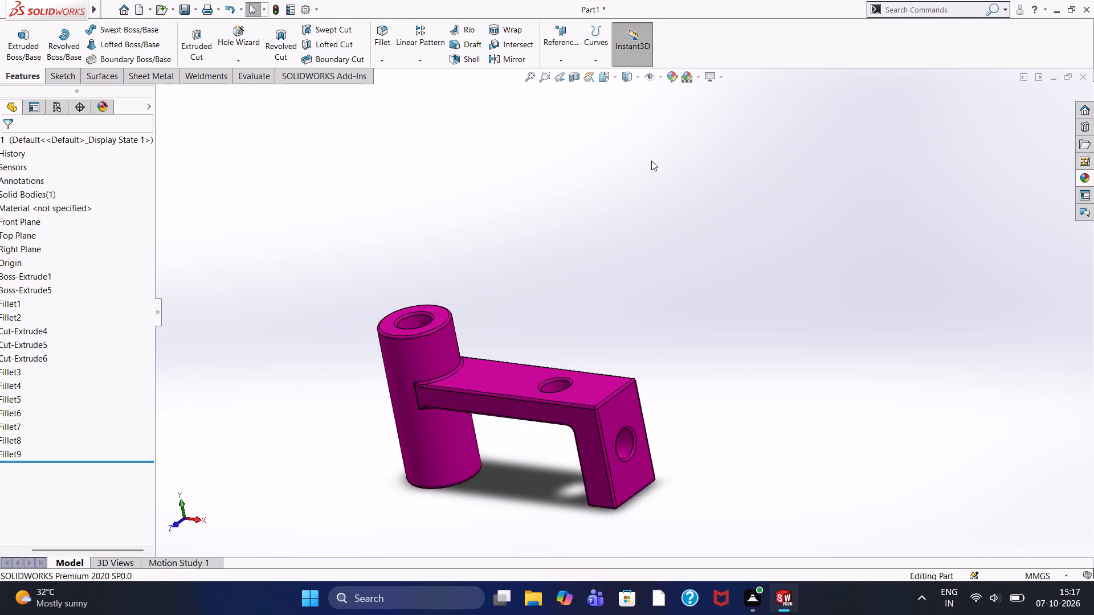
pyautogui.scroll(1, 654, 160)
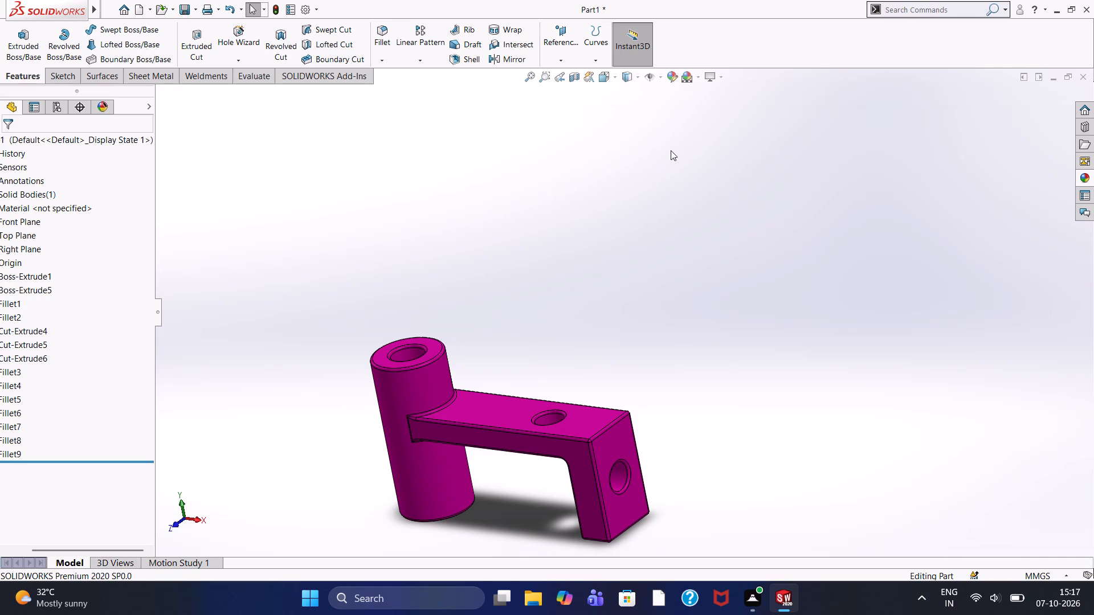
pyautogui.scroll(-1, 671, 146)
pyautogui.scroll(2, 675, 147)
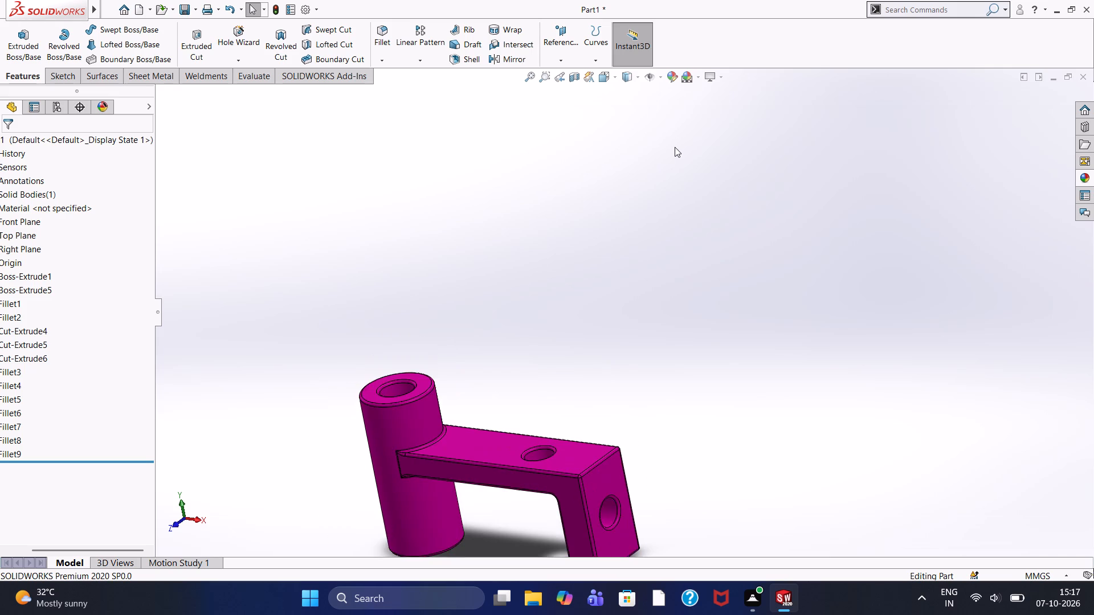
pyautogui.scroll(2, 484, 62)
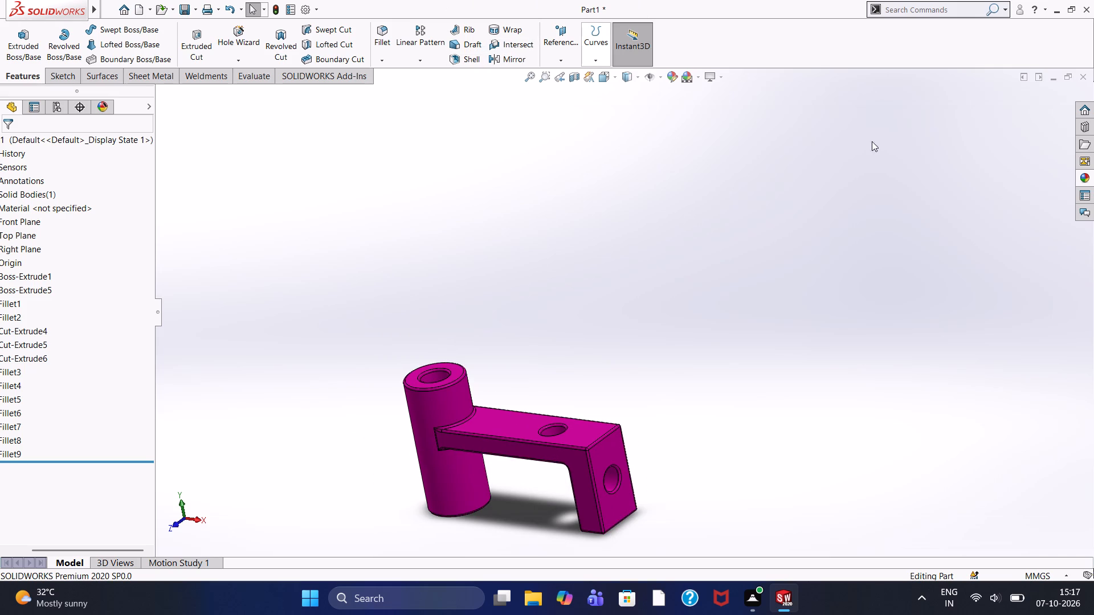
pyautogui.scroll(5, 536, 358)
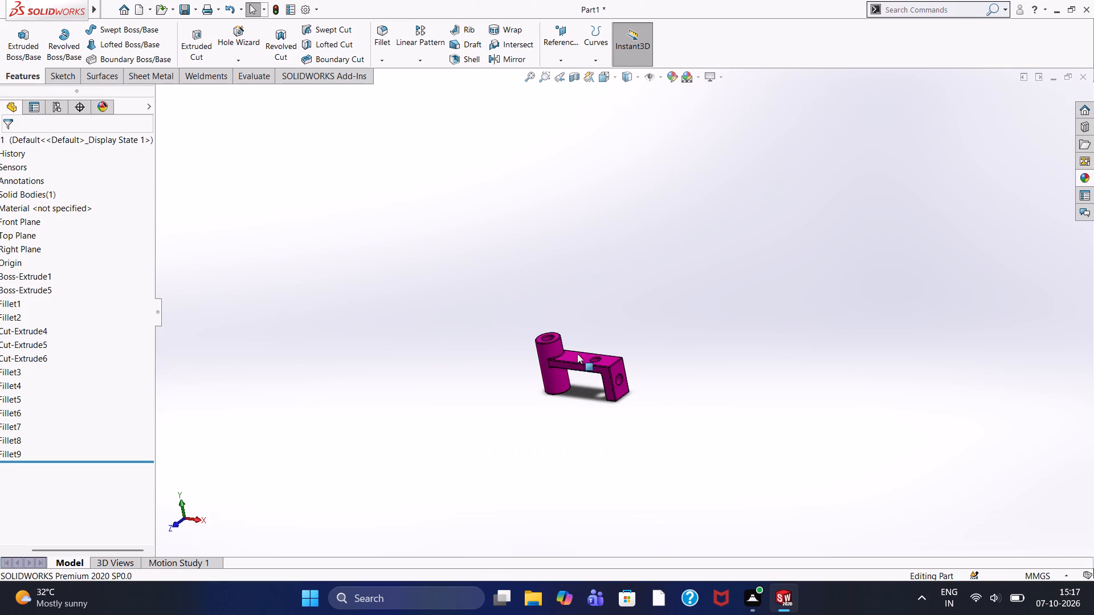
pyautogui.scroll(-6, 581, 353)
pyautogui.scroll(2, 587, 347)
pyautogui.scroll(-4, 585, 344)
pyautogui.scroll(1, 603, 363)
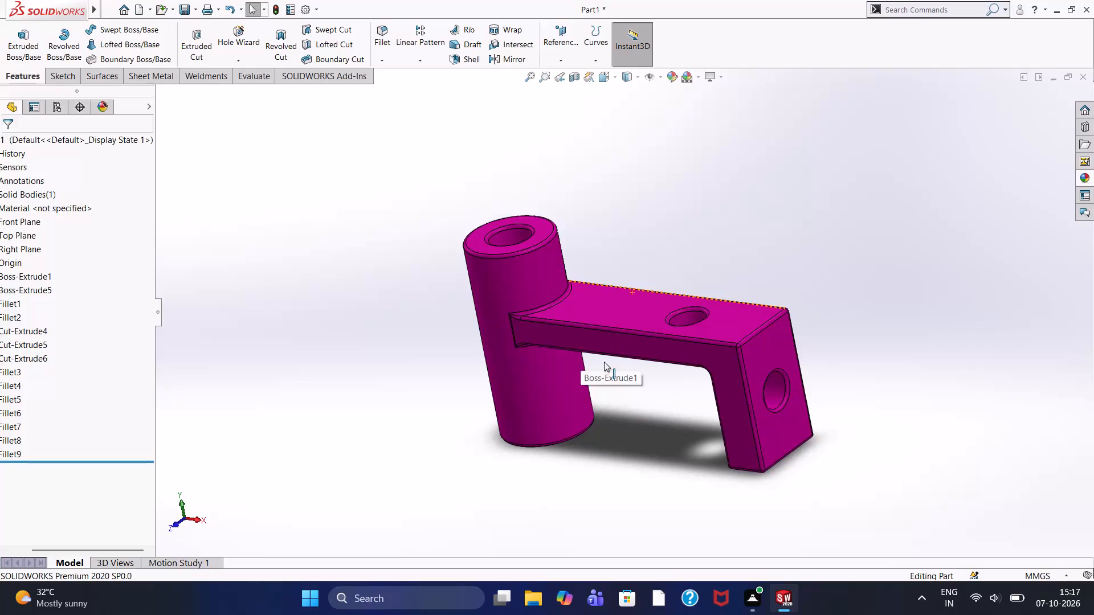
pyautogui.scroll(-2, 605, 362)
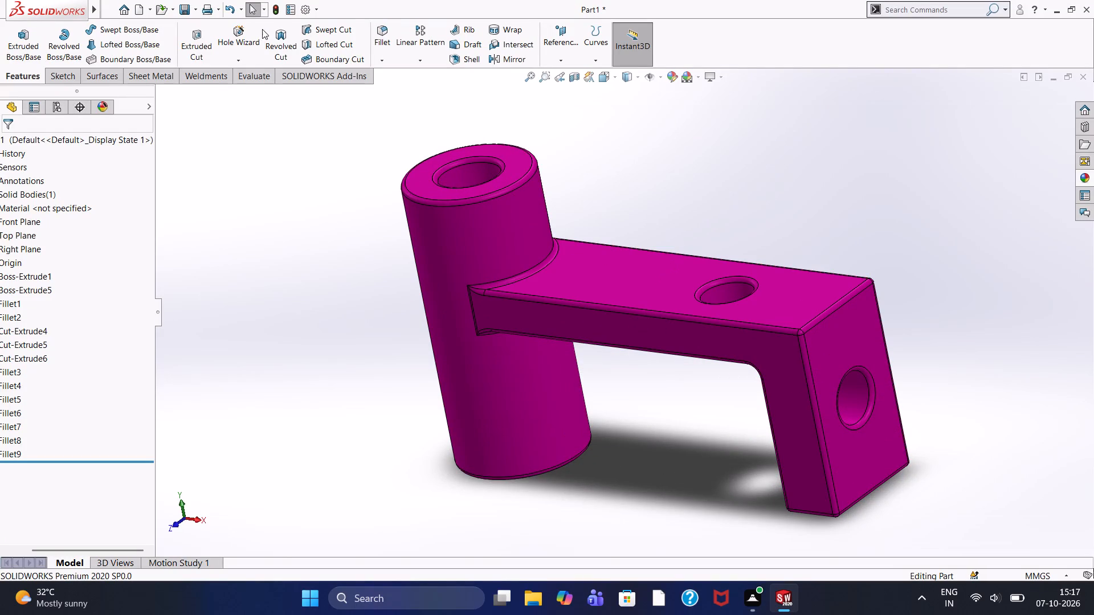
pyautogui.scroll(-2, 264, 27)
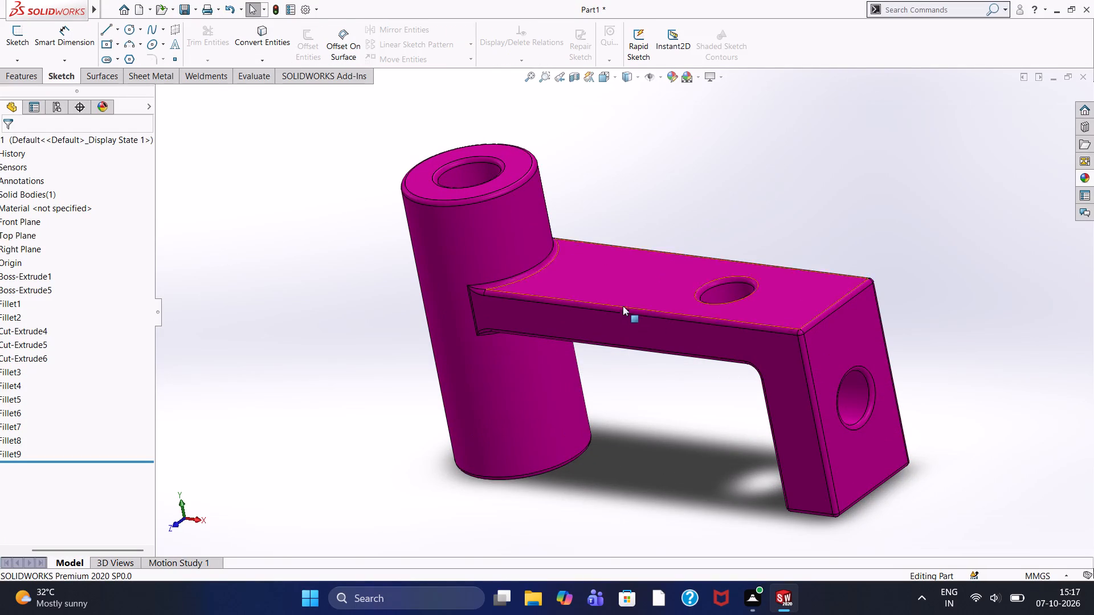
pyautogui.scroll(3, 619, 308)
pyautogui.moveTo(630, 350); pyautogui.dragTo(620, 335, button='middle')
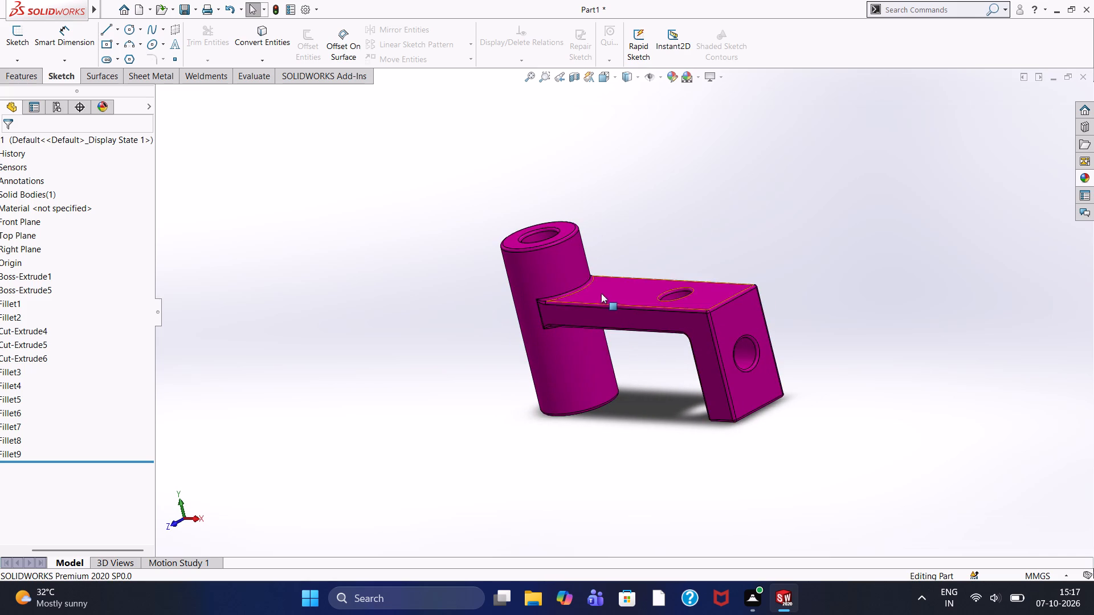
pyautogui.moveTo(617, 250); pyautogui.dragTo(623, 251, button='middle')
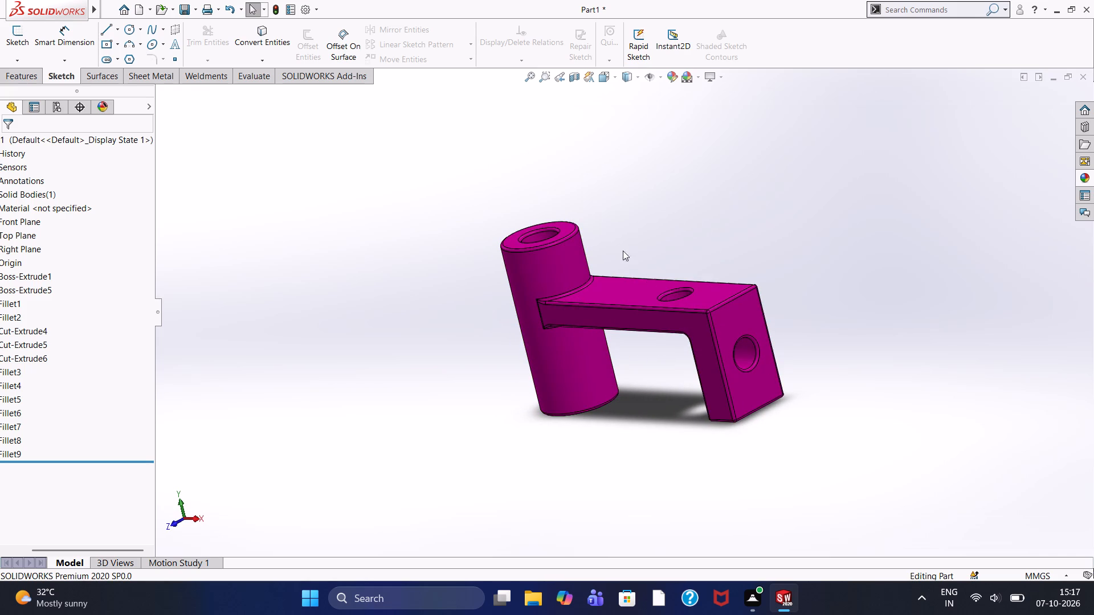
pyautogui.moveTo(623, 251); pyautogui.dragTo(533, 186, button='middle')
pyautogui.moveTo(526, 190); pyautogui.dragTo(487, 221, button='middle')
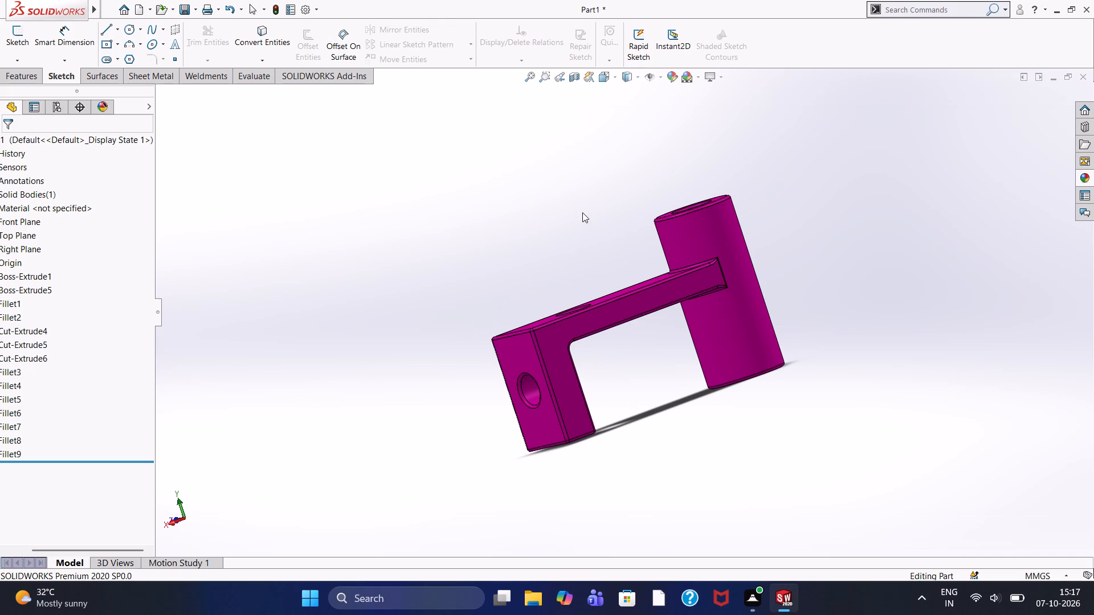
# Examine the whole bracket from several angles, covering the boss, the arm's two holes and the end leg.
pyautogui.moveTo(583, 211); pyautogui.dragTo(527, 269, button='middle')
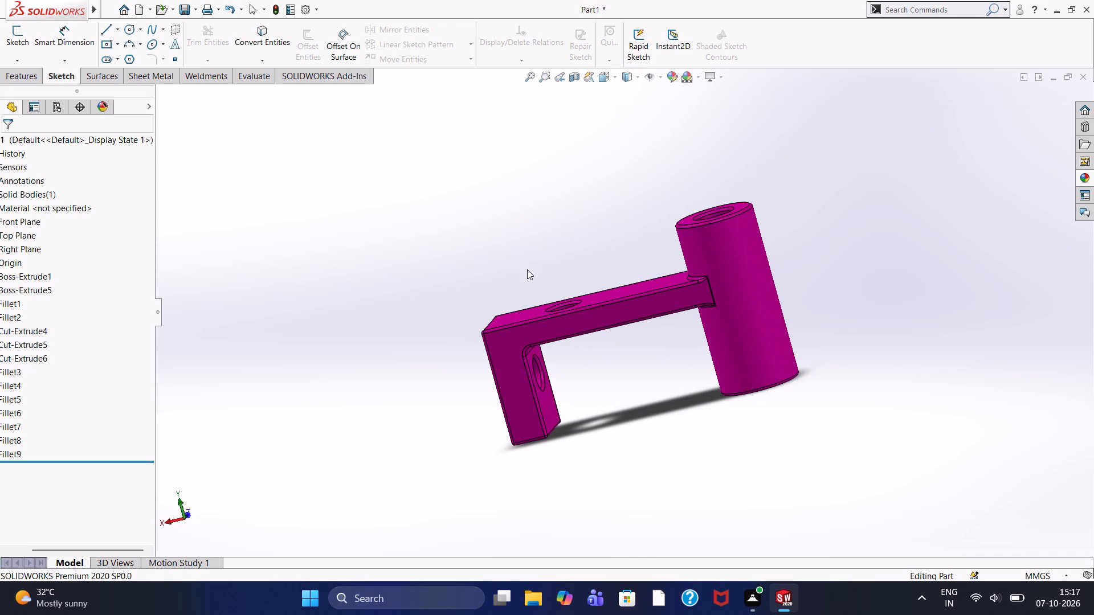
pyautogui.scroll(-1, 660, 284)
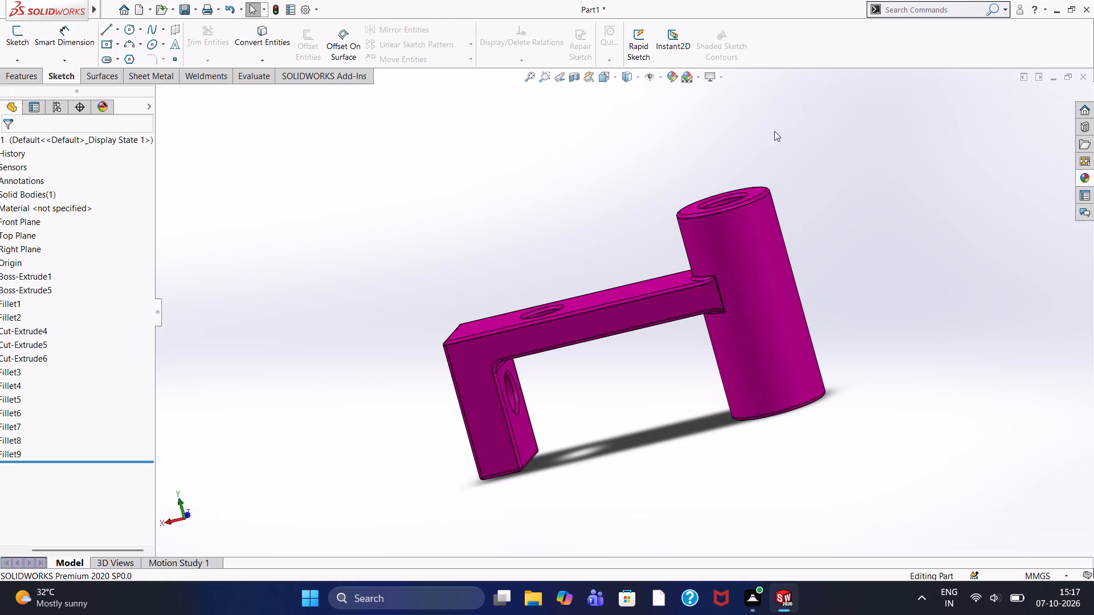
pyautogui.scroll(3, 669, 376)
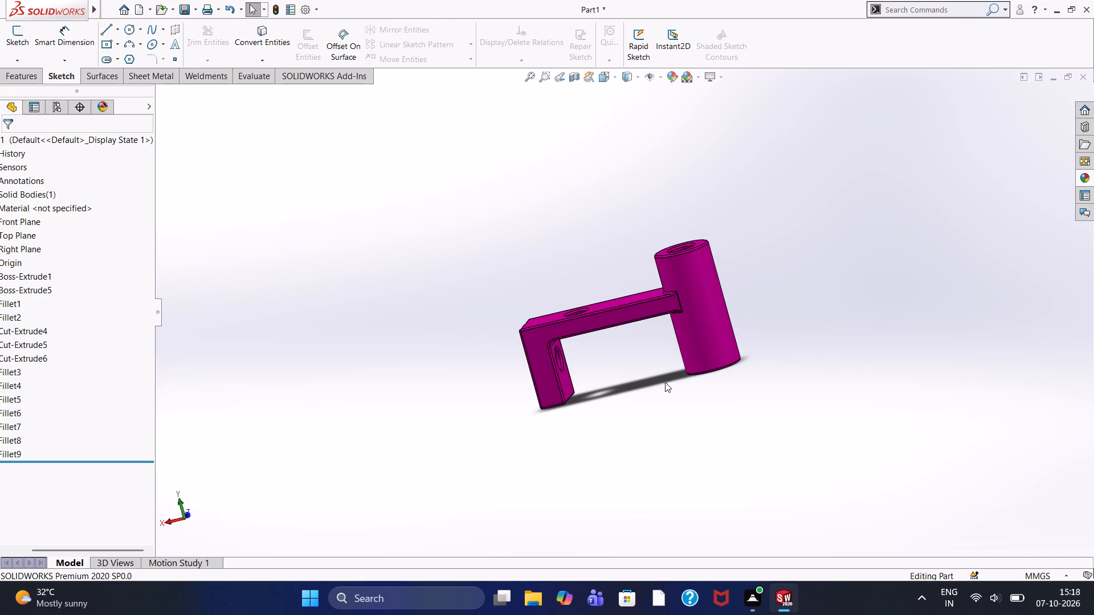
pyautogui.moveTo(687, 367); pyautogui.dragTo(770, 411, button='middle')
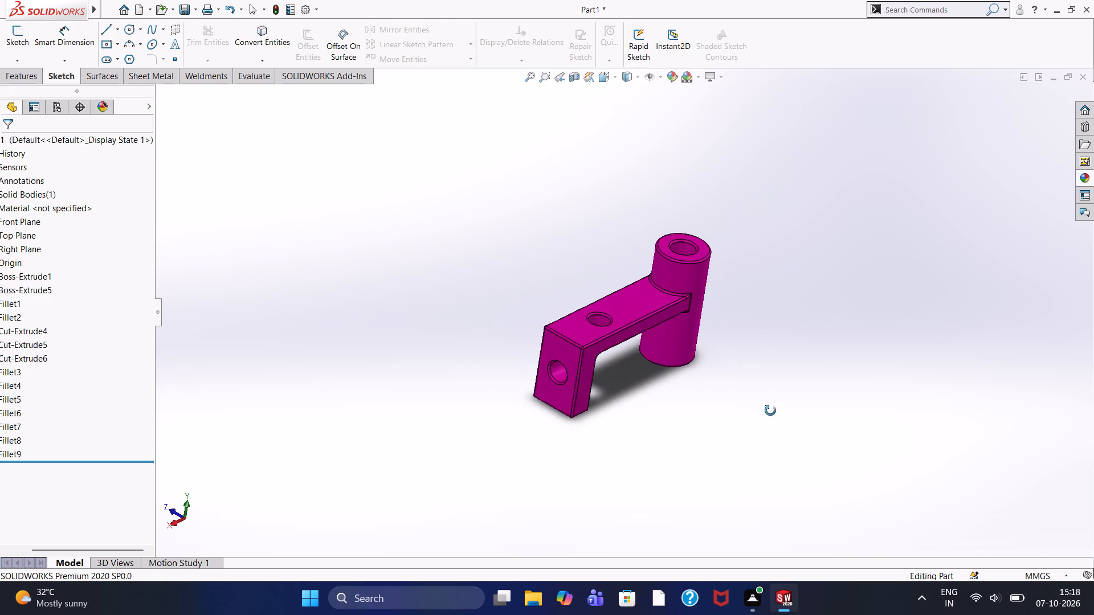
pyautogui.moveTo(770, 411); pyautogui.dragTo(836, 421, button='middle')
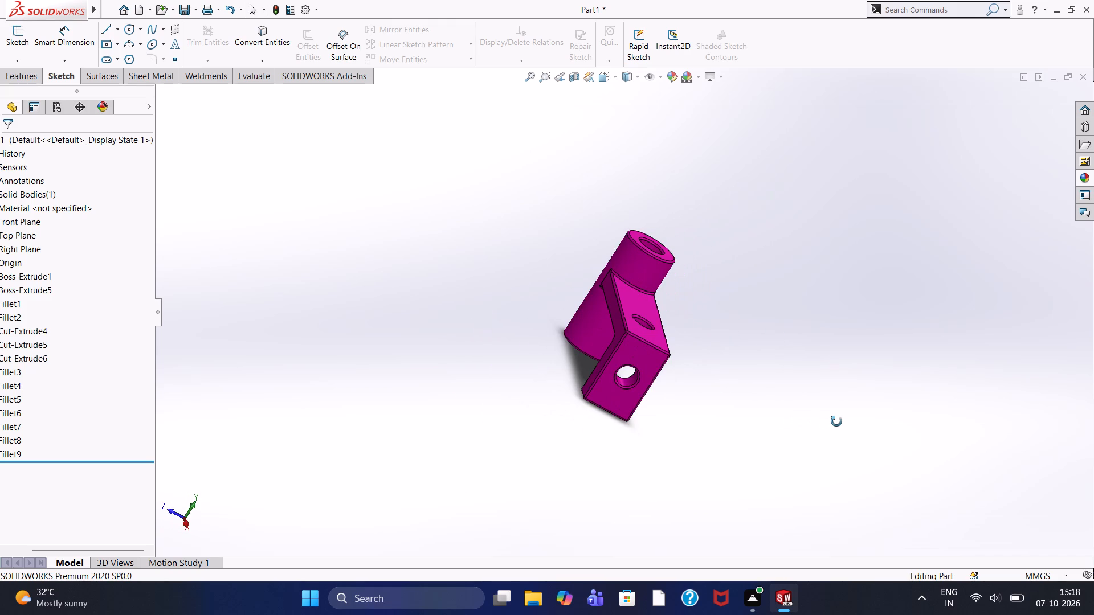
pyautogui.moveTo(836, 421); pyautogui.dragTo(687, 406, button='middle')
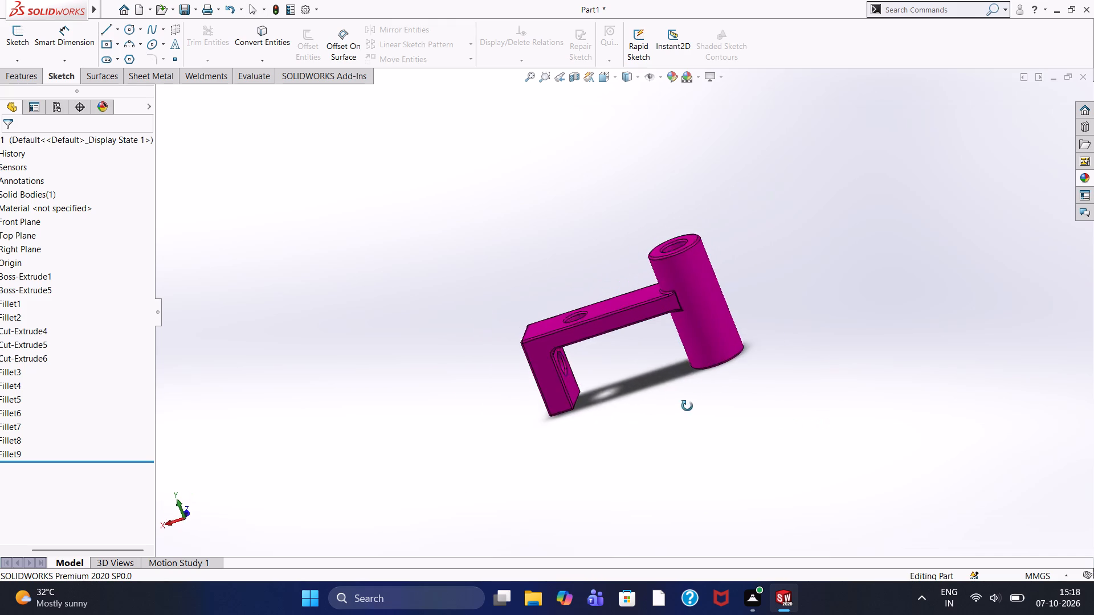
pyautogui.moveTo(687, 406); pyautogui.dragTo(765, 344, button='middle')
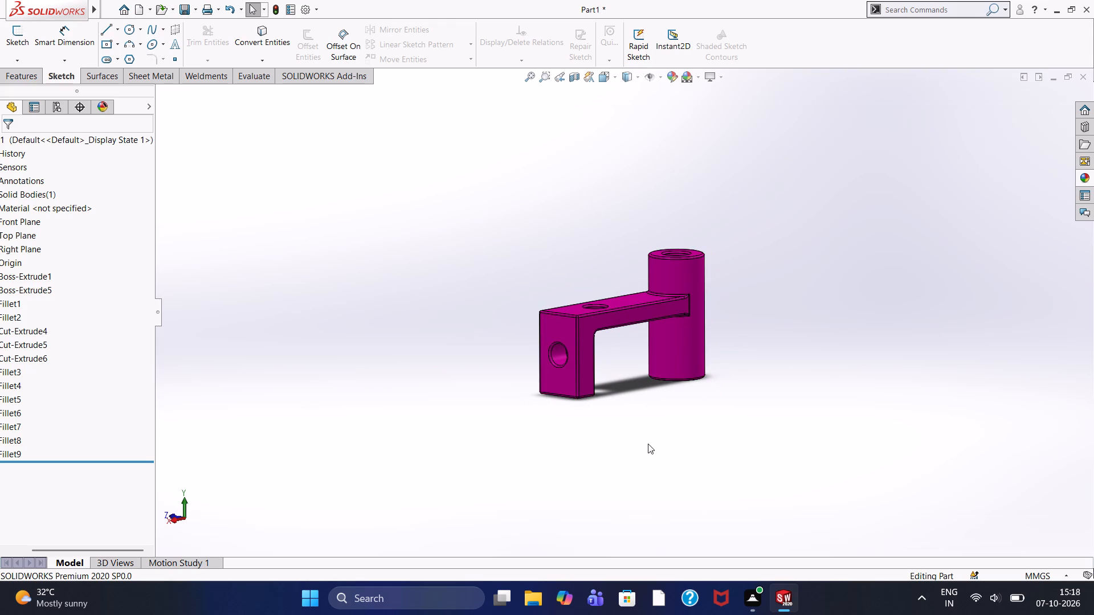
pyautogui.scroll(5, 590, 404)
pyautogui.scroll(-3, 641, 339)
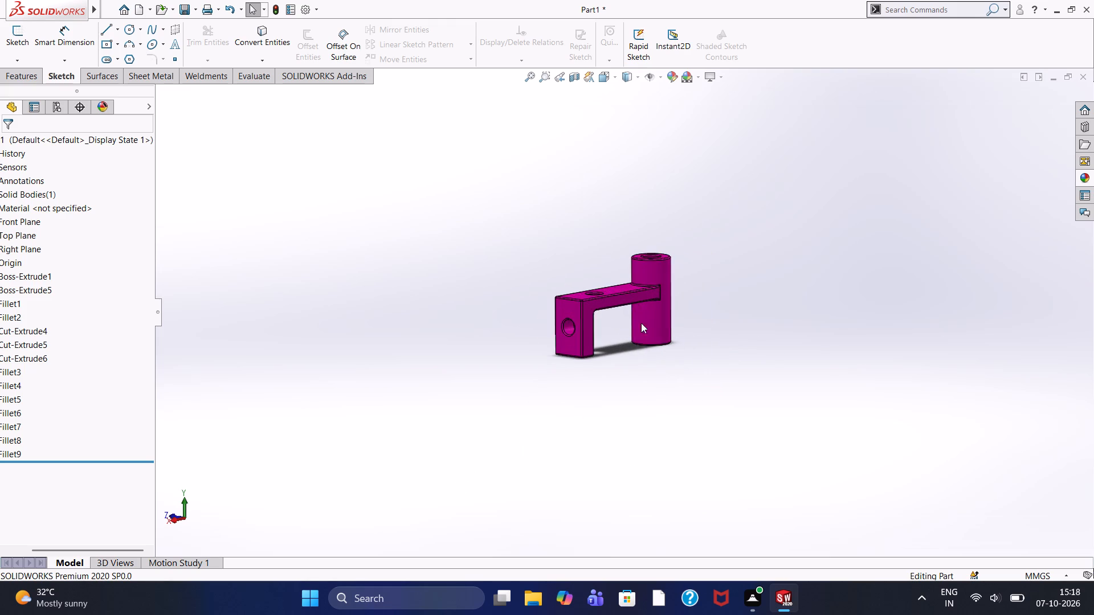
# Examine the filleted junction where the arm's side face meets the cylindrical boss.
pyautogui.scroll(-4, 641, 316)
pyautogui.scroll(-9, 684, 255)
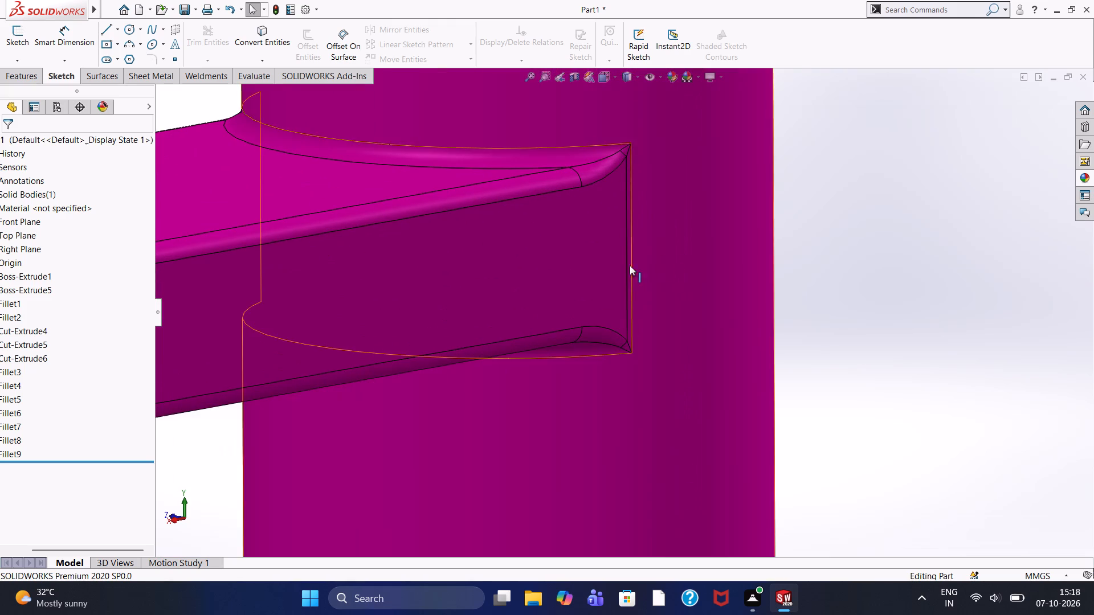
pyautogui.scroll(-3, 630, 265)
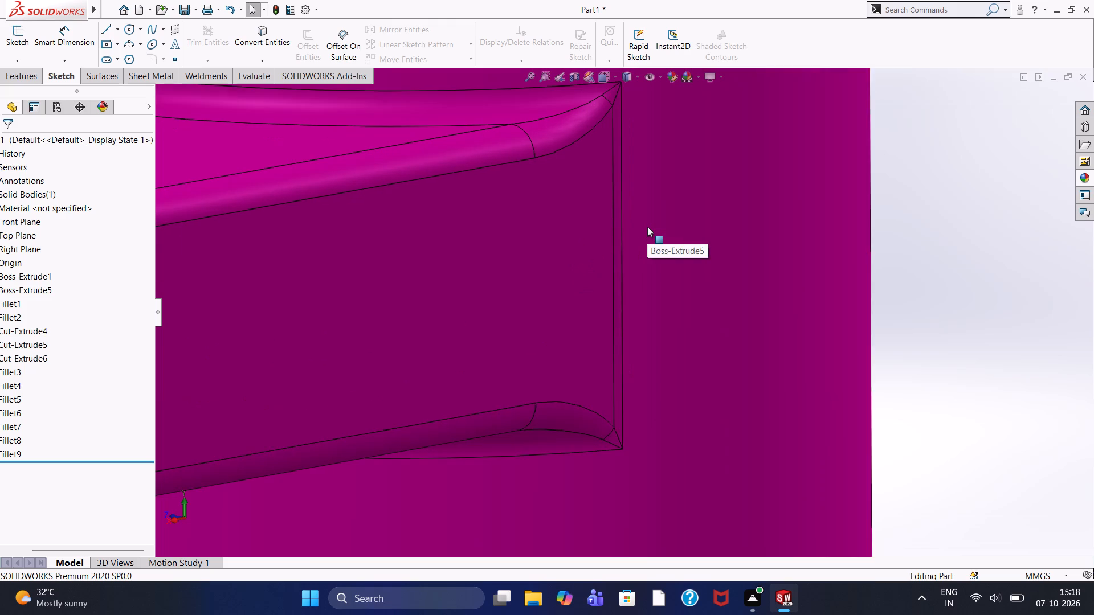
pyautogui.scroll(-3, 647, 227)
pyautogui.scroll(3, 646, 230)
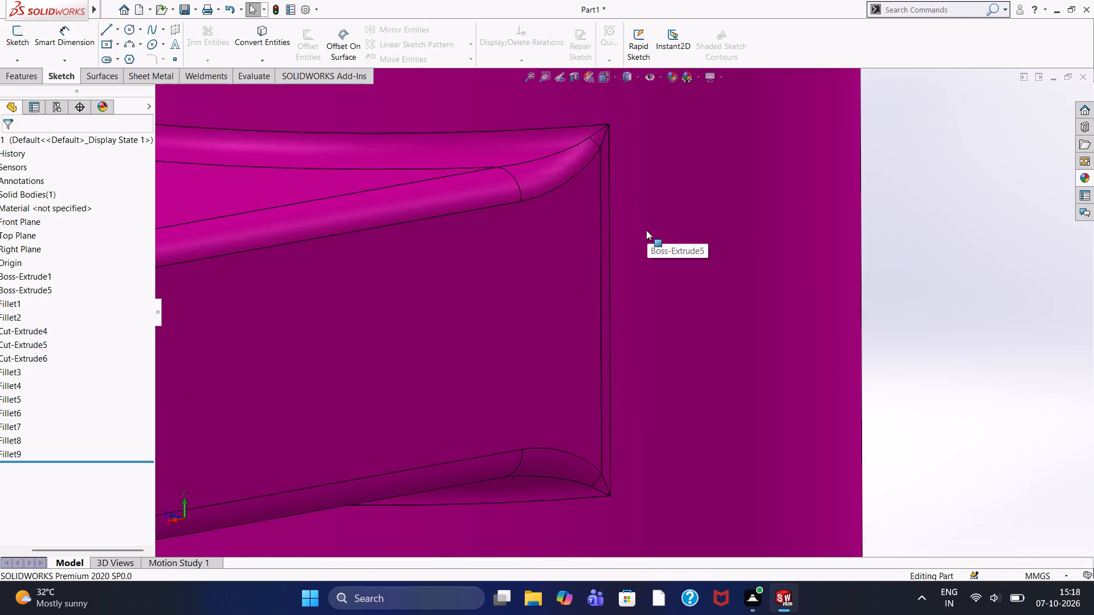
pyautogui.scroll(4, 646, 230)
pyautogui.scroll(-3, 646, 230)
pyautogui.scroll(3, 646, 230)
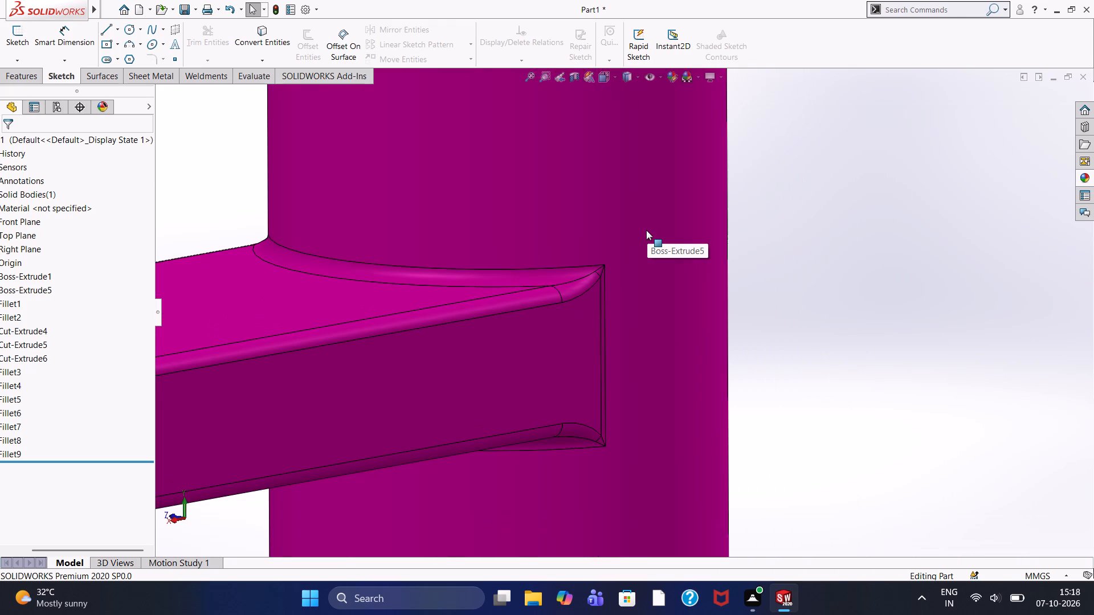
pyautogui.scroll(-4, 646, 230)
pyautogui.scroll(4, 646, 230)
pyautogui.scroll(-4, 646, 230)
pyautogui.scroll(6, 646, 230)
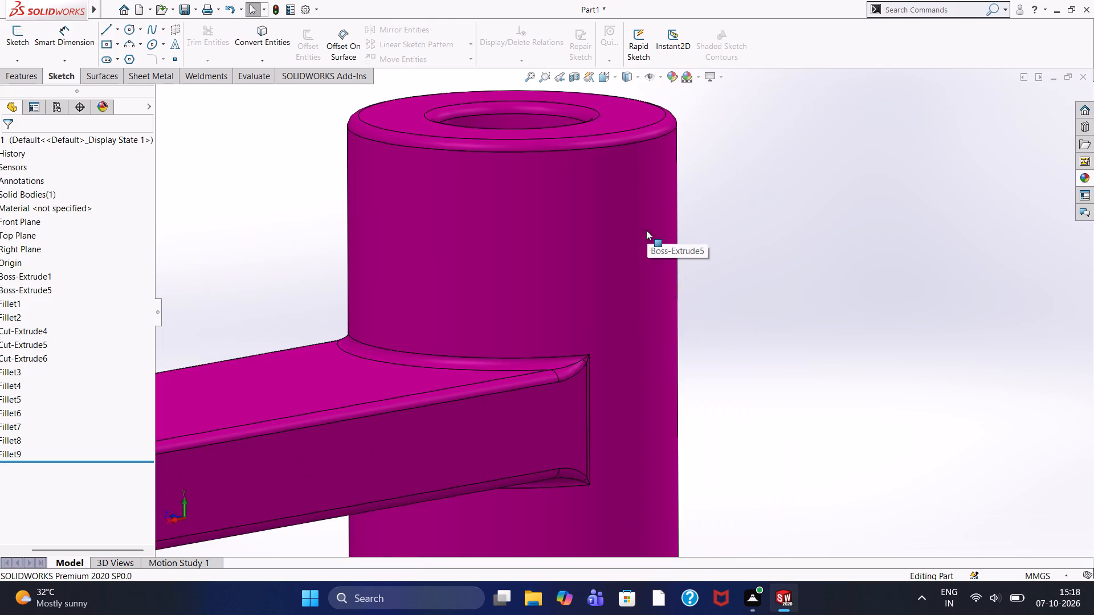
pyautogui.scroll(2, 643, 233)
pyautogui.scroll(4, 578, 365)
pyautogui.scroll(-2, 607, 322)
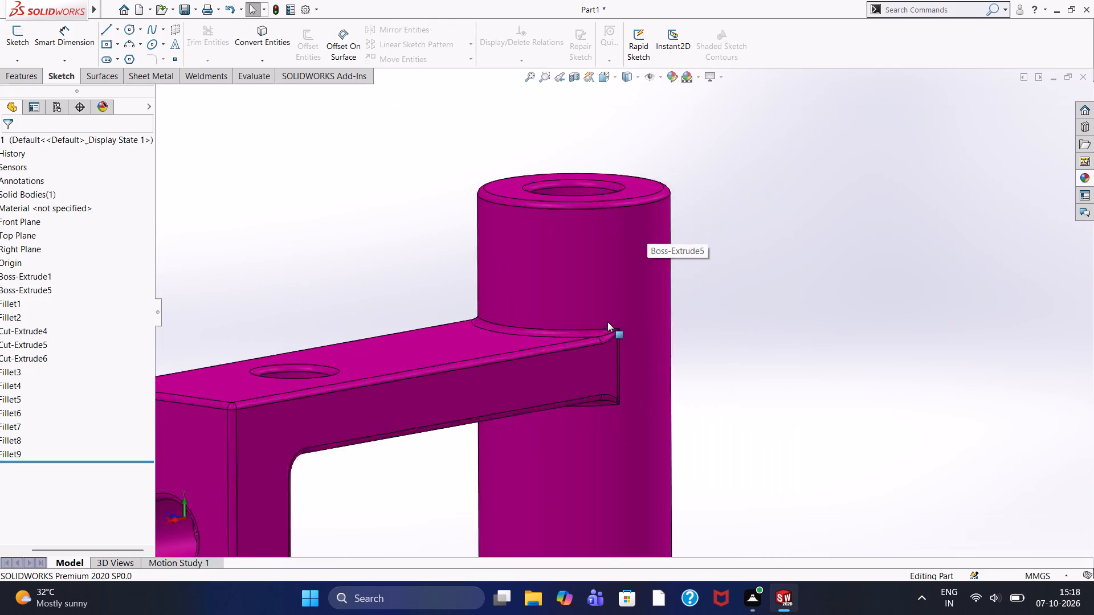
# Examine in close-up the corner where the arm's upper edge fillet runs into the fillet around the boss.
pyautogui.scroll(-3, 607, 322)
pyautogui.scroll(-7, 553, 378)
pyautogui.scroll(-3, 652, 230)
pyautogui.scroll(-6, 774, 272)
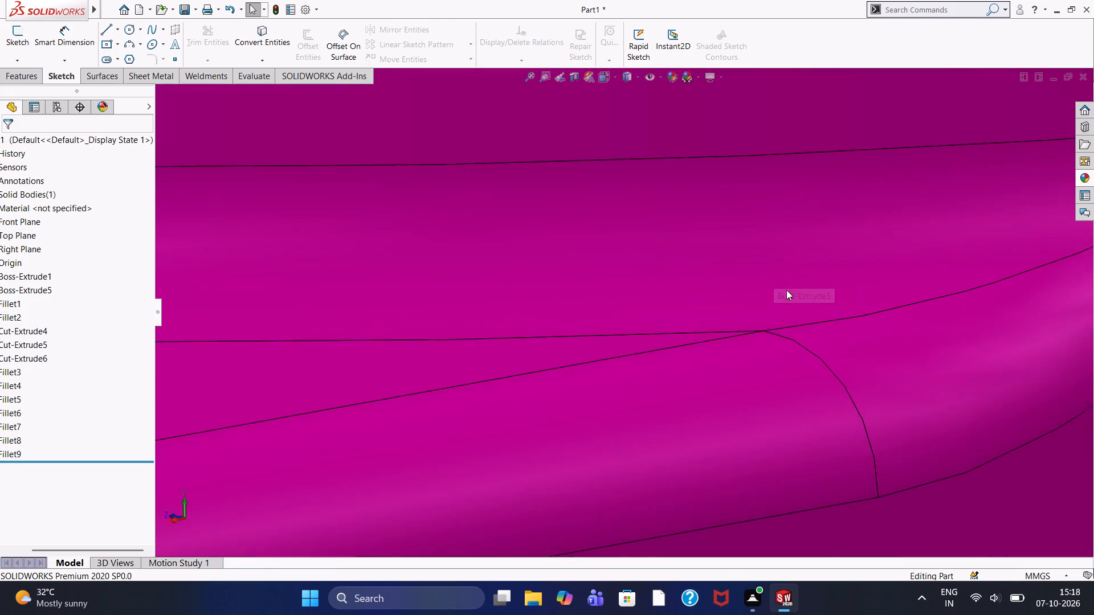
pyautogui.scroll(-5, 774, 340)
pyautogui.scroll(-4, 676, 356)
pyautogui.scroll(-3, 614, 282)
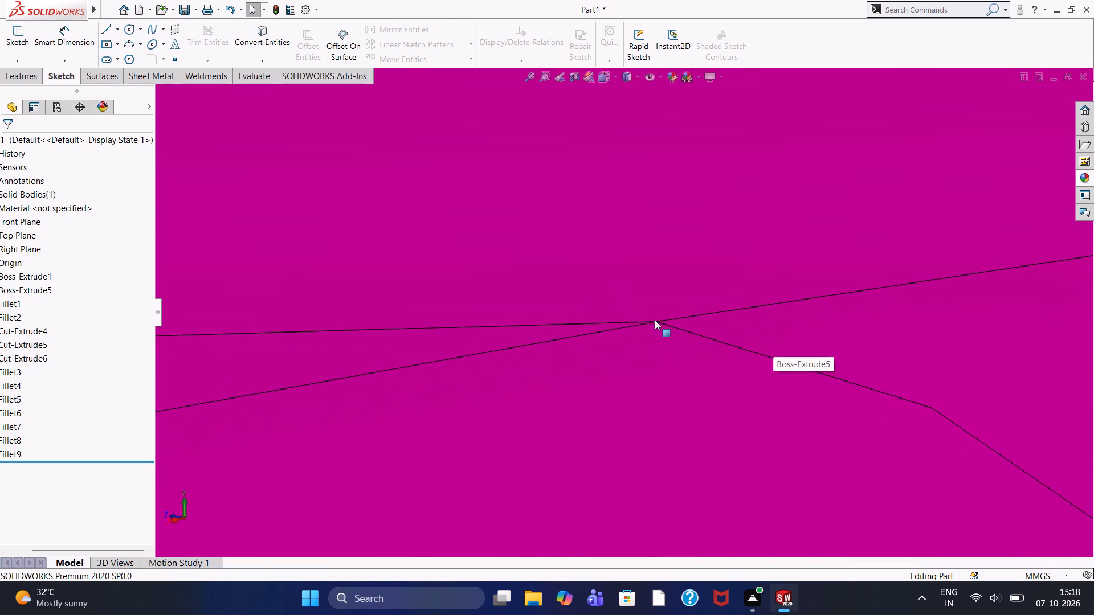
pyautogui.scroll(-8, 671, 327)
pyautogui.scroll(-5, 613, 322)
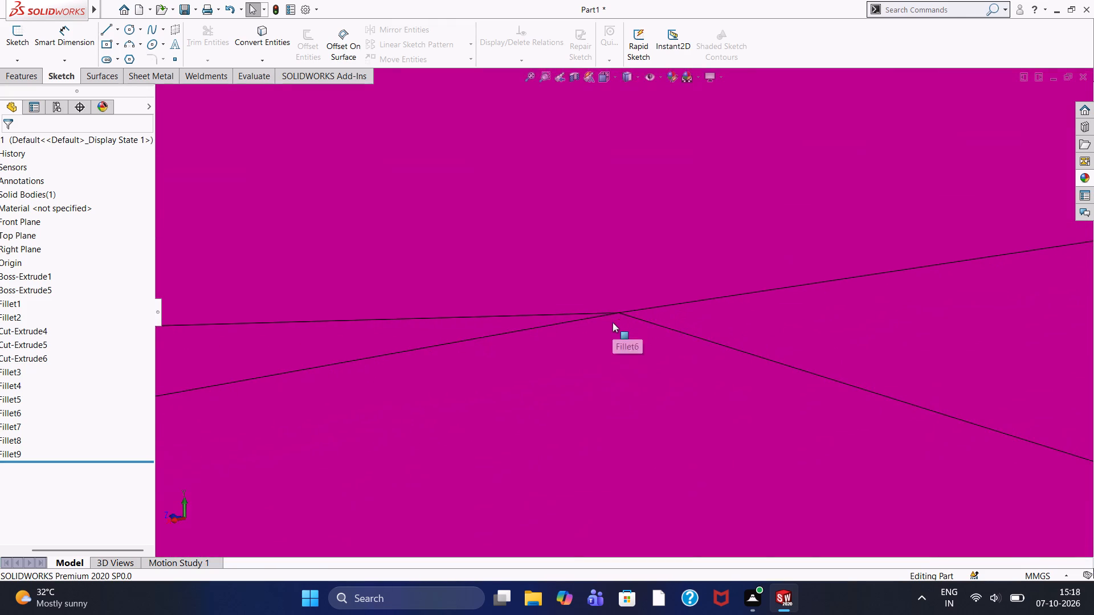
pyautogui.scroll(-13, 621, 302)
pyautogui.scroll(-9, 607, 335)
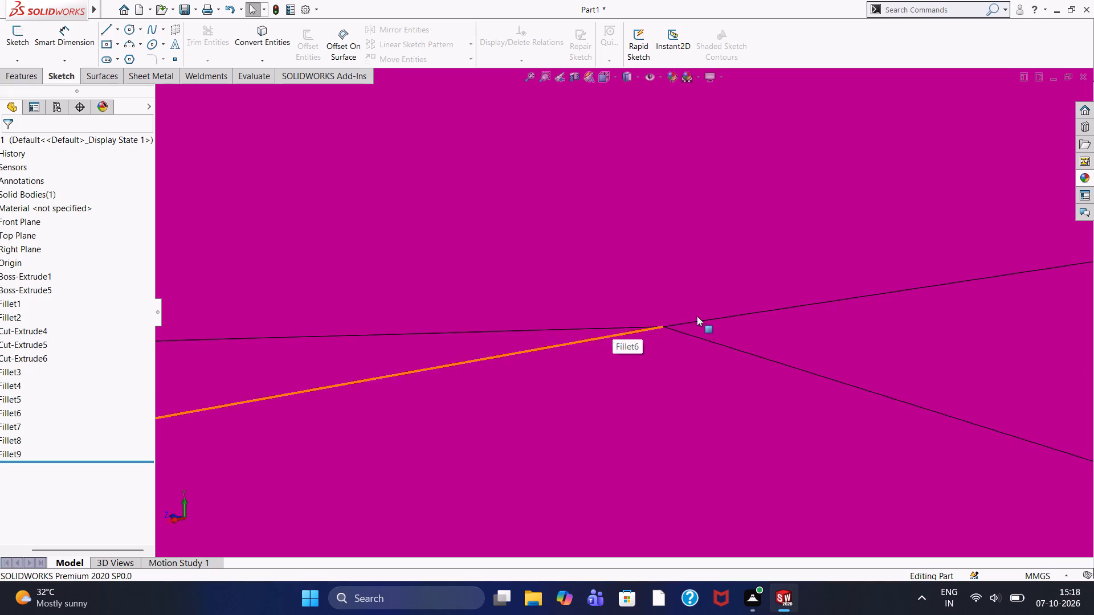
pyautogui.scroll(-12, 674, 345)
pyautogui.scroll(12, 640, 315)
pyautogui.scroll(16, 641, 310)
pyautogui.scroll(9, 641, 310)
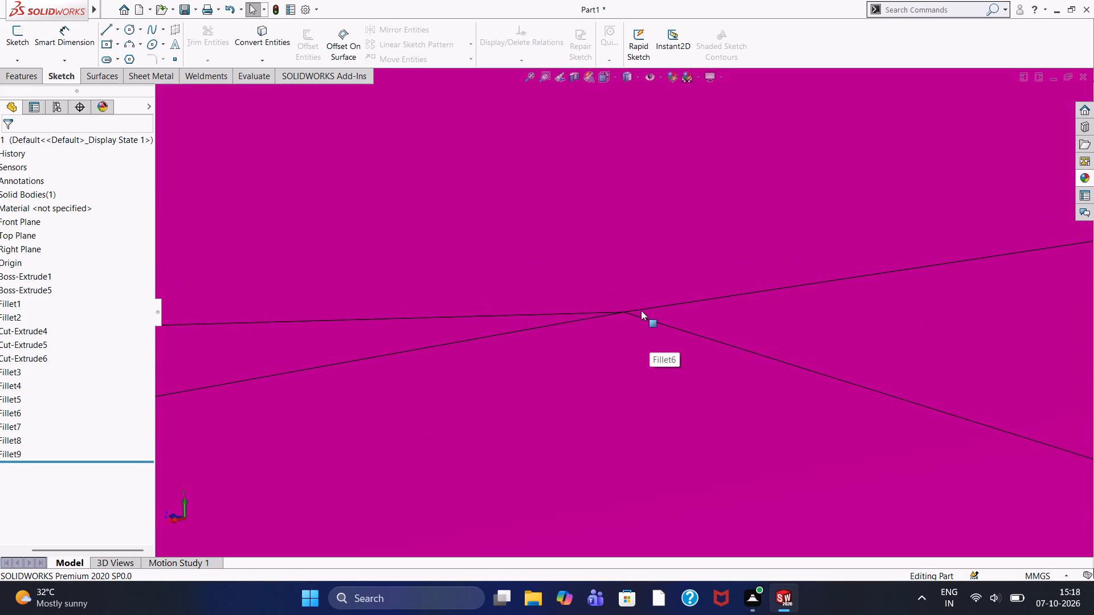
pyautogui.scroll(16, 641, 310)
pyautogui.scroll(18, 641, 310)
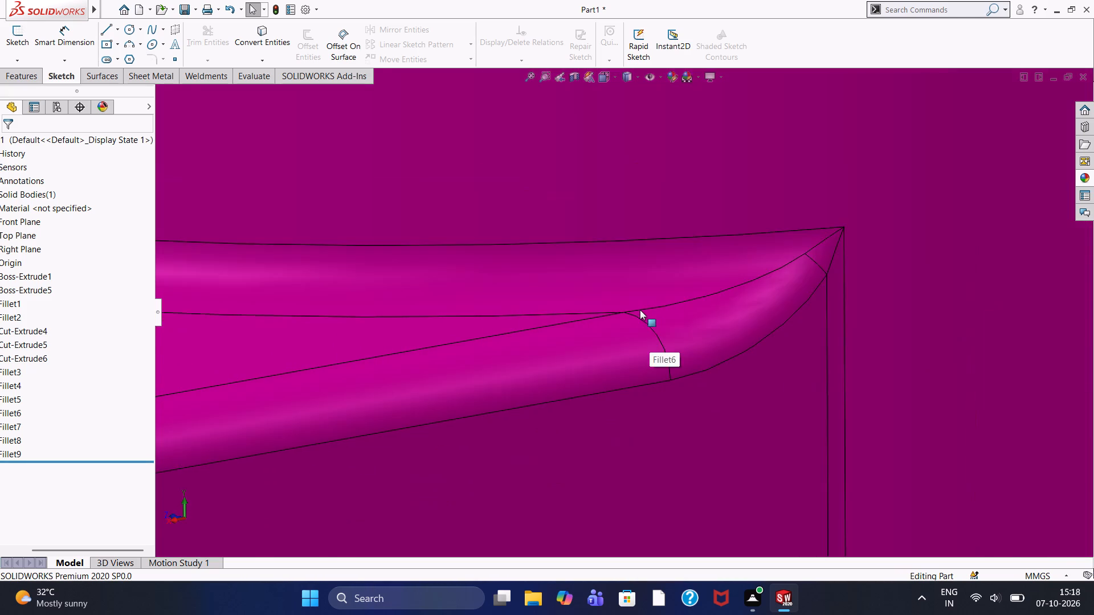
pyautogui.scroll(19, 640, 310)
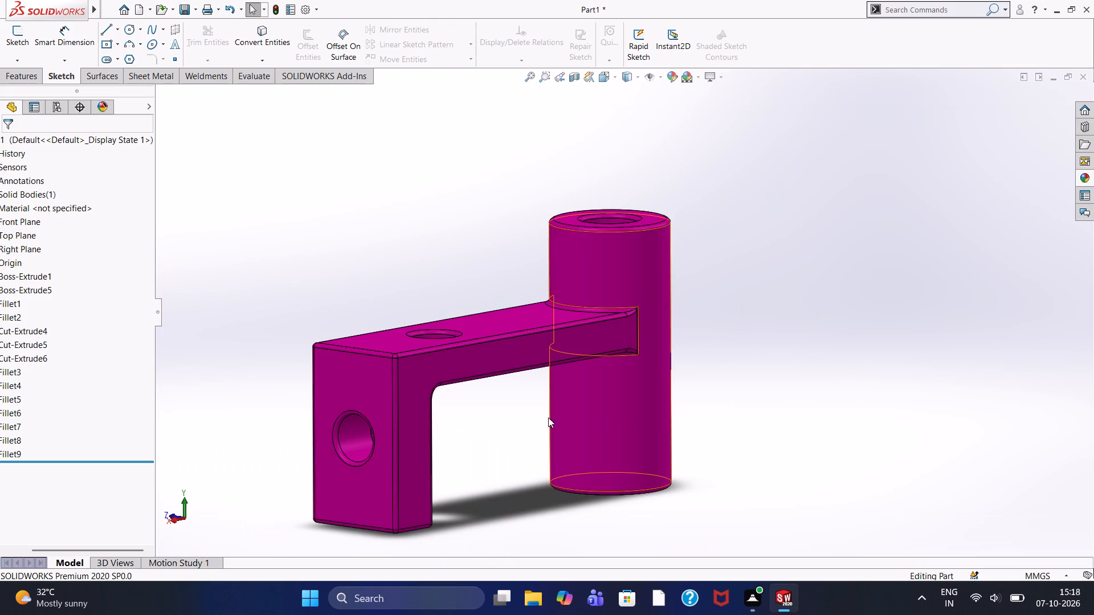
# Examine the arm's lower edge fillet, the inner corner of the leg and their transition into the boss.
pyautogui.scroll(-6, 579, 401)
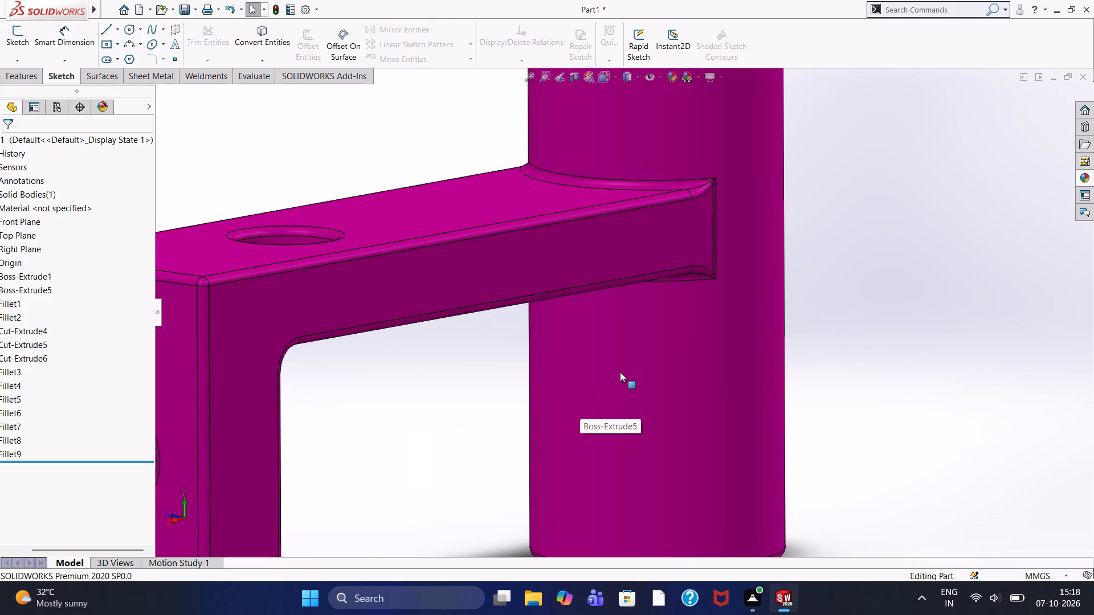
pyautogui.scroll(2, 622, 371)
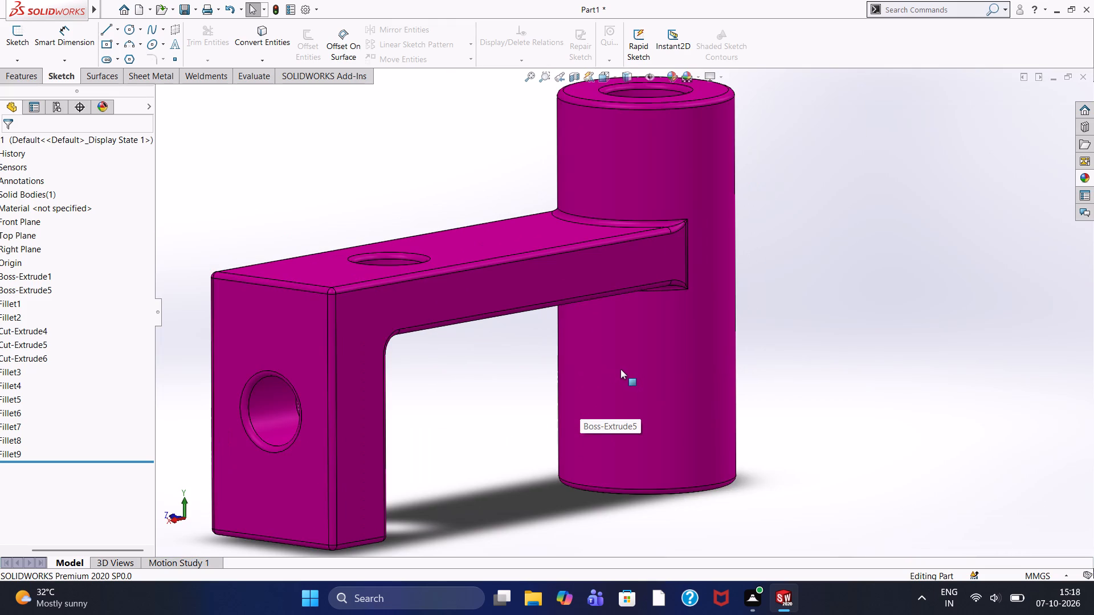
pyautogui.scroll(1, 615, 366)
pyautogui.scroll(-5, 608, 326)
pyautogui.scroll(1, 632, 323)
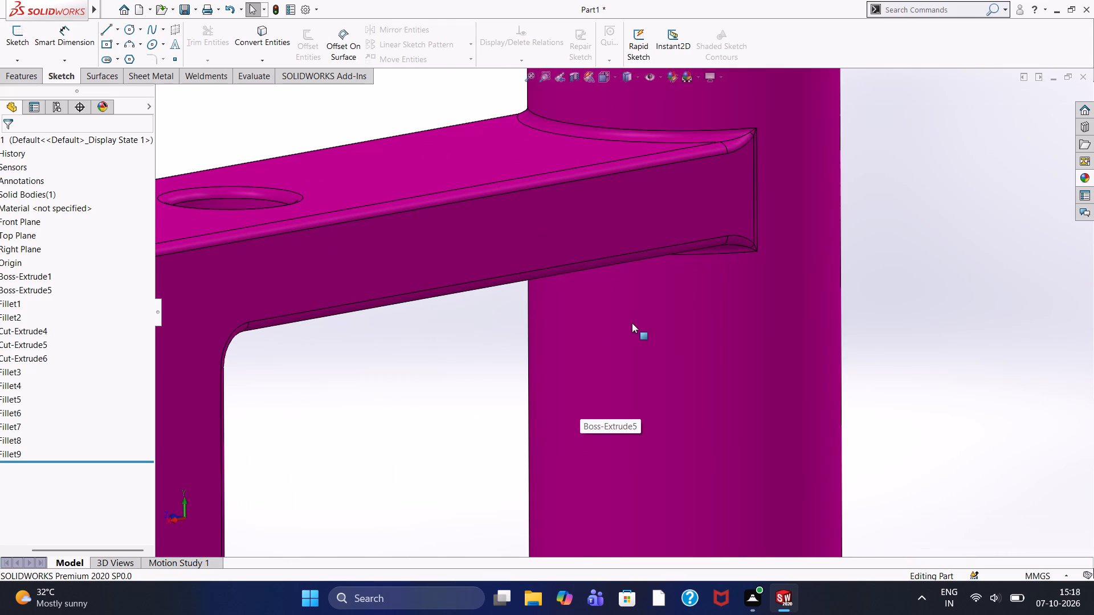
pyautogui.scroll(-1, 632, 323)
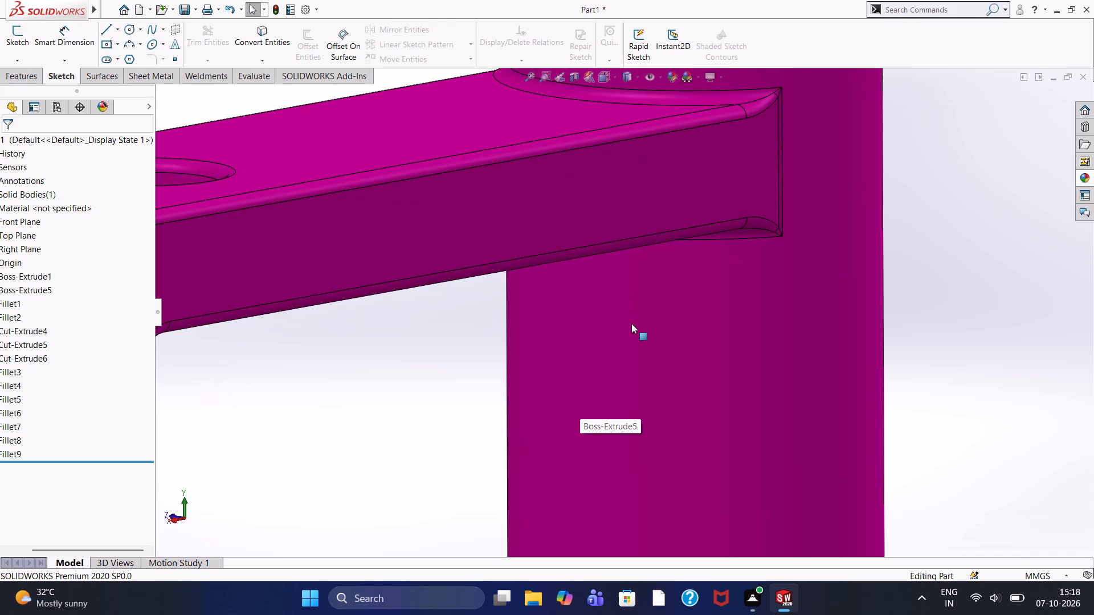
pyautogui.scroll(-2, 631, 323)
pyautogui.scroll(2, 631, 323)
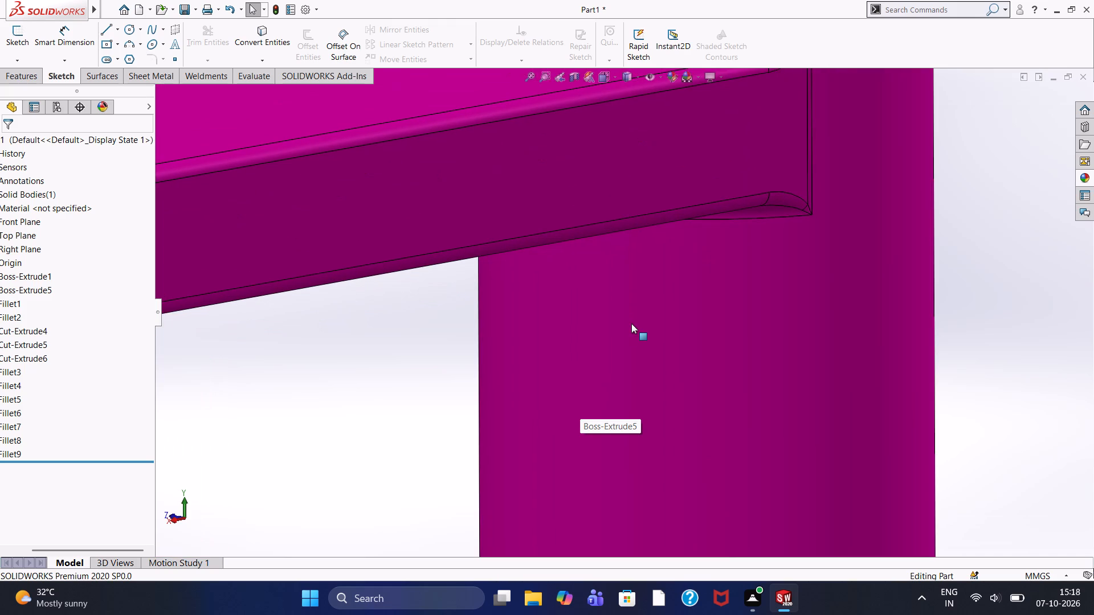
pyautogui.scroll(-2, 631, 323)
pyautogui.scroll(5, 631, 323)
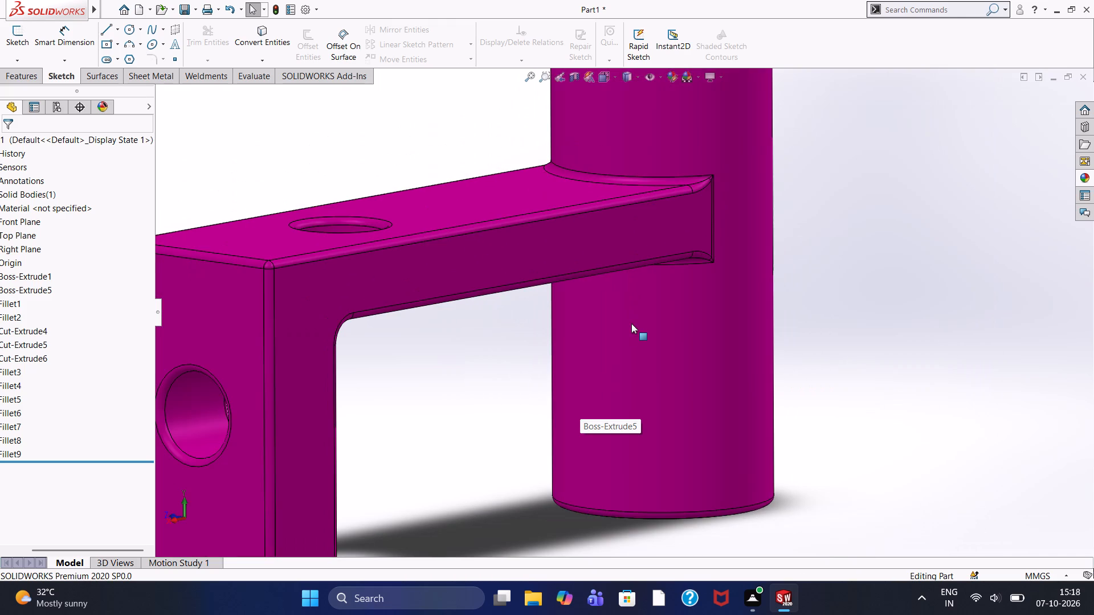
pyautogui.scroll(1, 642, 302)
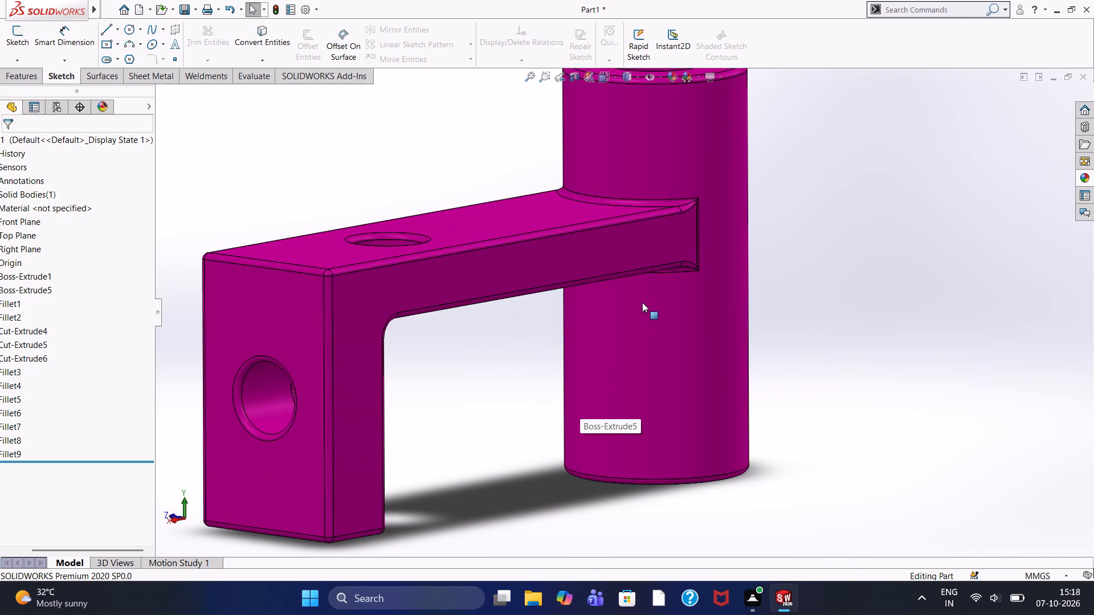
pyautogui.scroll(-2, 642, 302)
pyautogui.scroll(2, 642, 302)
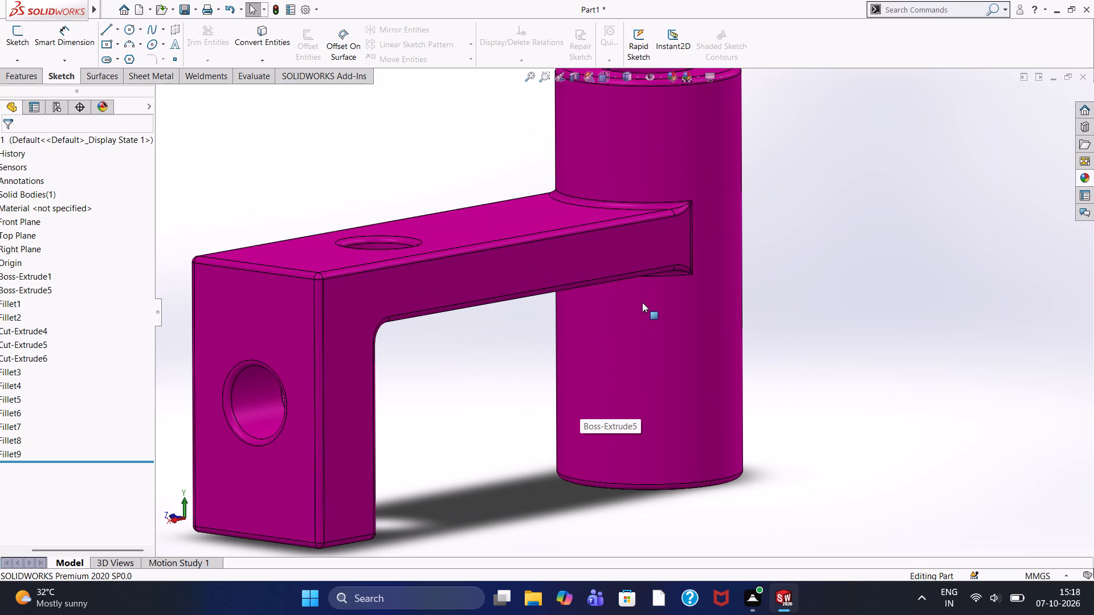
pyautogui.scroll(-2, 642, 302)
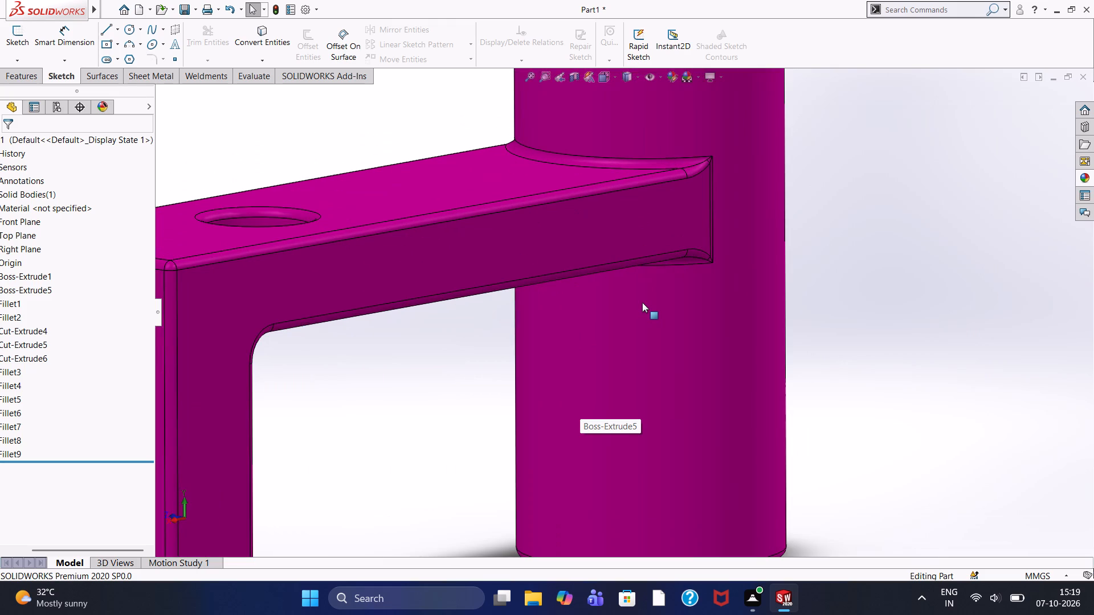
pyautogui.scroll(-2, 642, 302)
pyautogui.scroll(7, 642, 302)
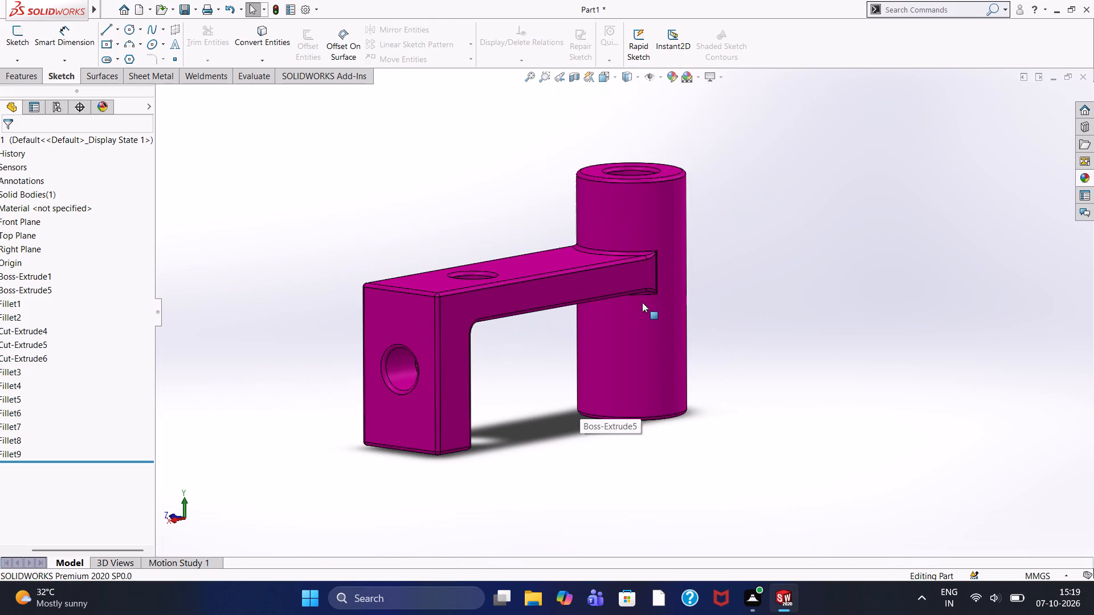
# Examine the arm-to-boss junction and its lower fillet corner from the opposite side of the bracket.
pyautogui.moveTo(362, 203); pyautogui.dragTo(485, 263, button='middle')
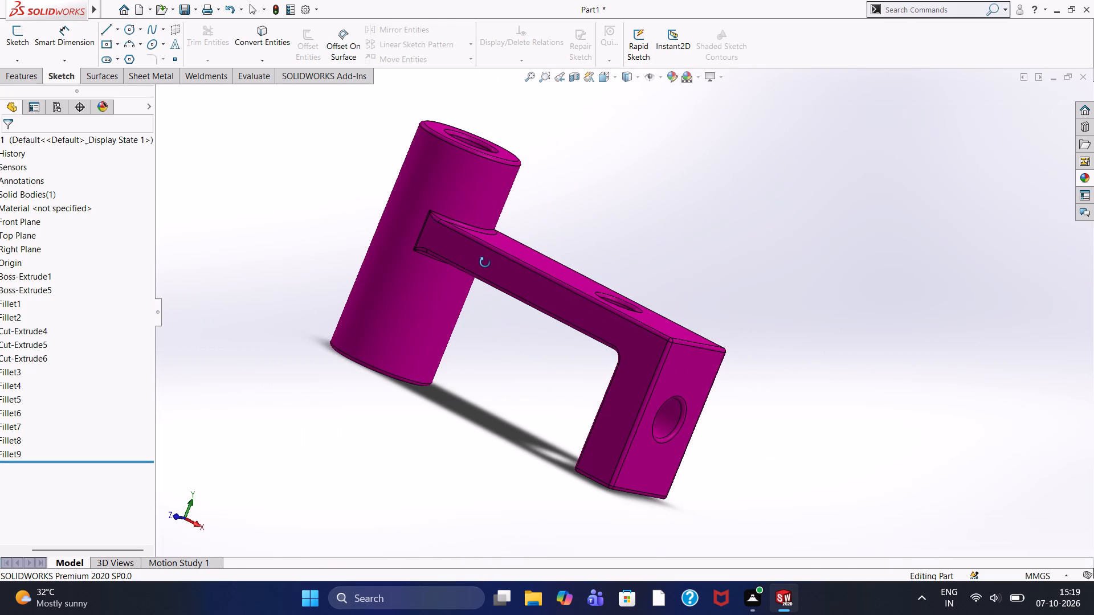
pyautogui.moveTo(485, 263); pyautogui.dragTo(485, 263, button='middle')
pyautogui.scroll(-3, 477, 261)
pyautogui.scroll(-6, 428, 276)
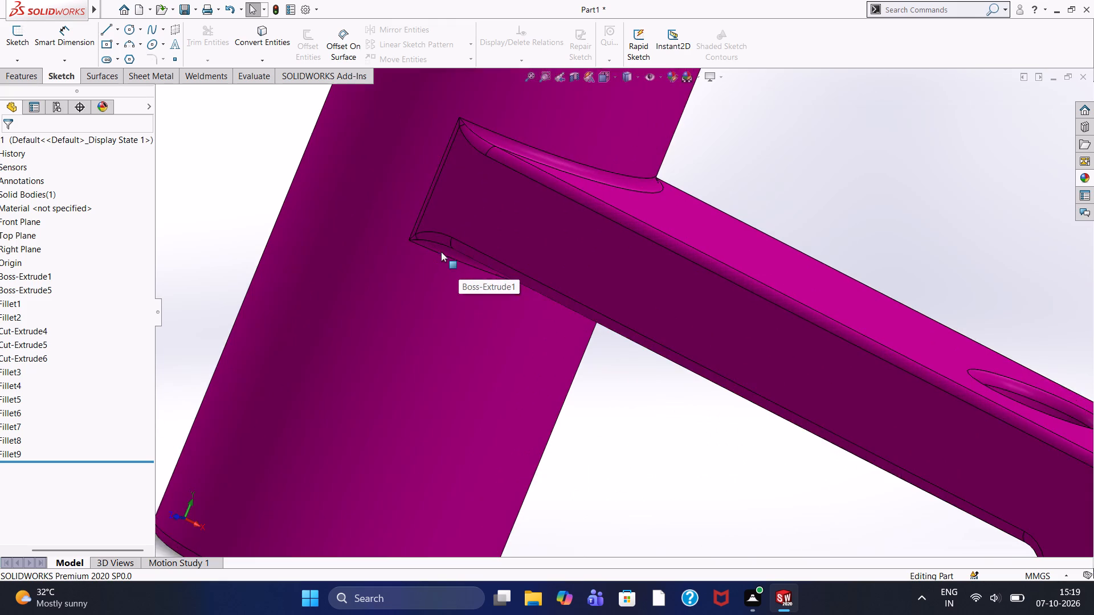
pyautogui.scroll(-5, 442, 252)
pyautogui.scroll(2, 491, 247)
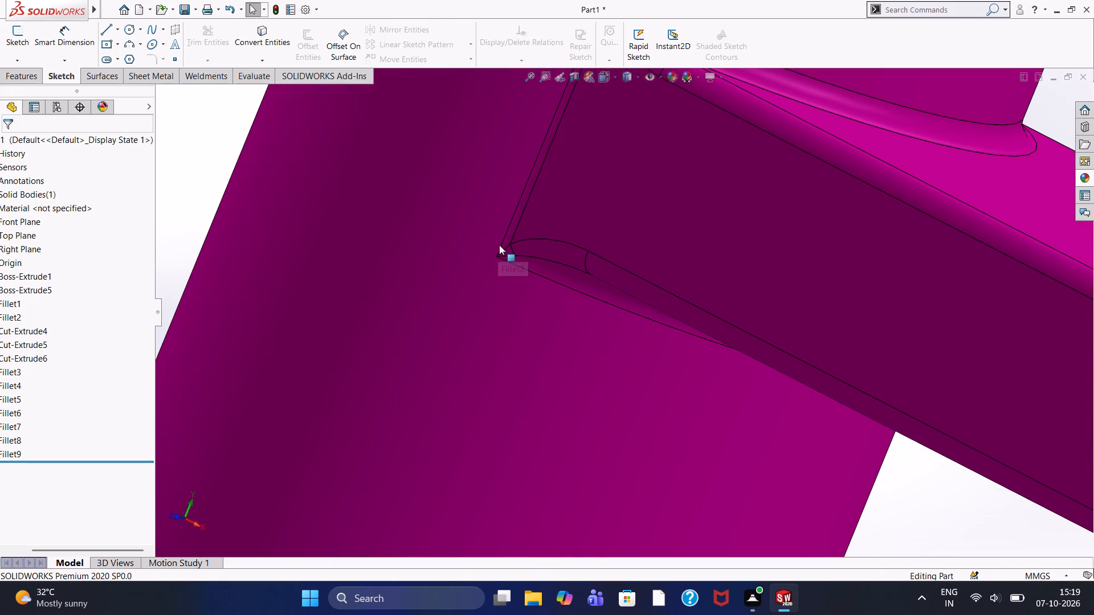
pyautogui.scroll(2, 519, 235)
pyautogui.scroll(6, 561, 200)
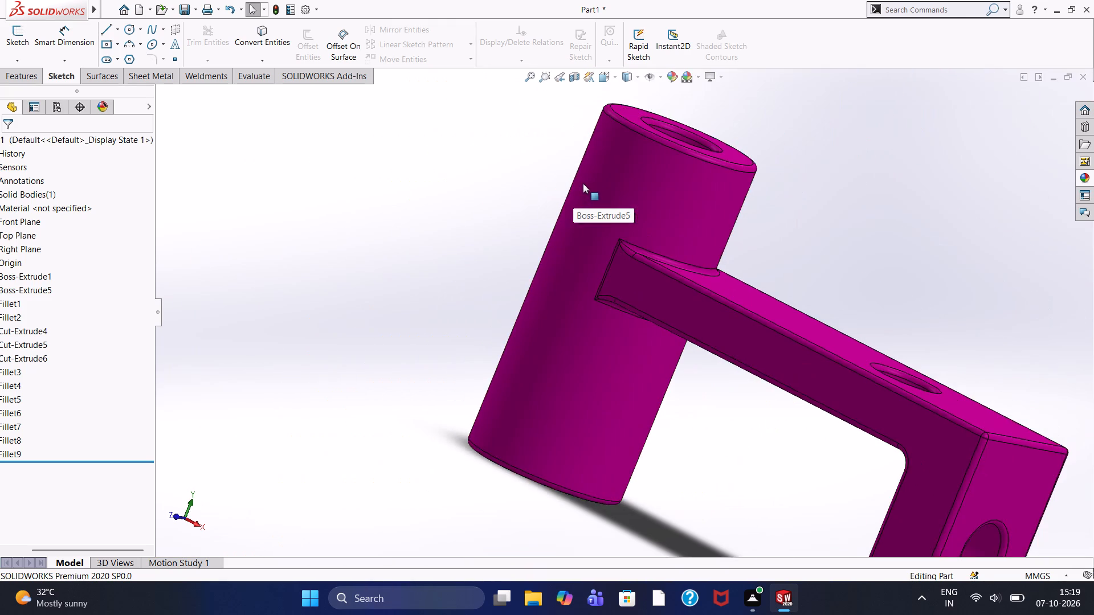
# Examine the whole bracket from the leg's end face and the arm's side, including the boss junction and the arm and leg holes.
pyautogui.scroll(3, 584, 183)
pyautogui.moveTo(584, 186); pyautogui.dragTo(488, 160, button='middle')
pyautogui.scroll(1, 557, 182)
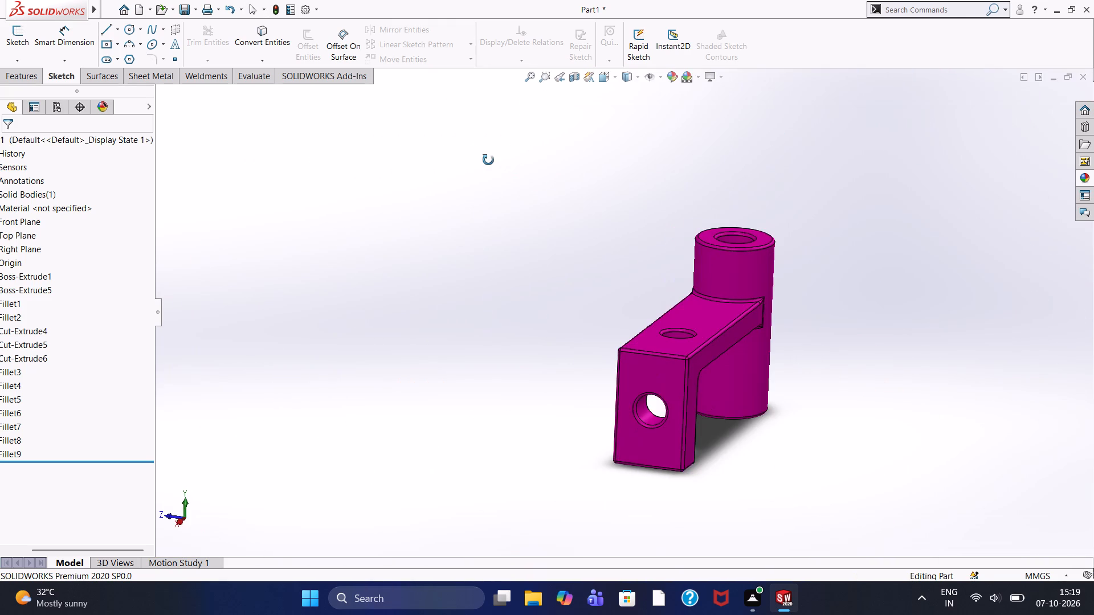
pyautogui.moveTo(488, 160); pyautogui.dragTo(551, 187, button='middle')
pyautogui.scroll(1, 551, 187)
pyautogui.scroll(-5, 626, 270)
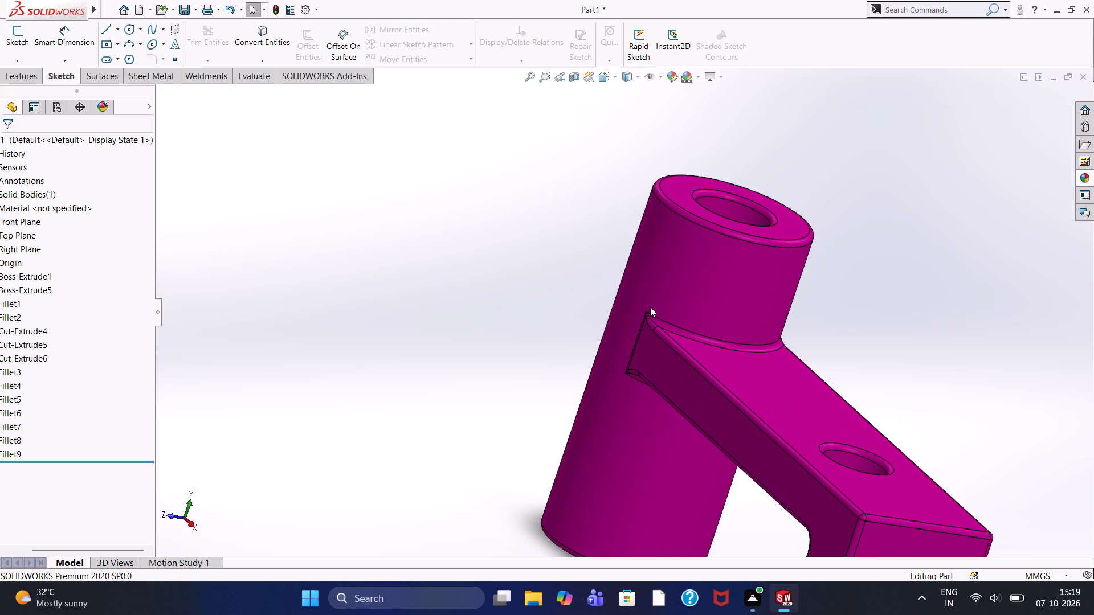
pyautogui.scroll(5, 647, 295)
pyautogui.scroll(2, 608, 357)
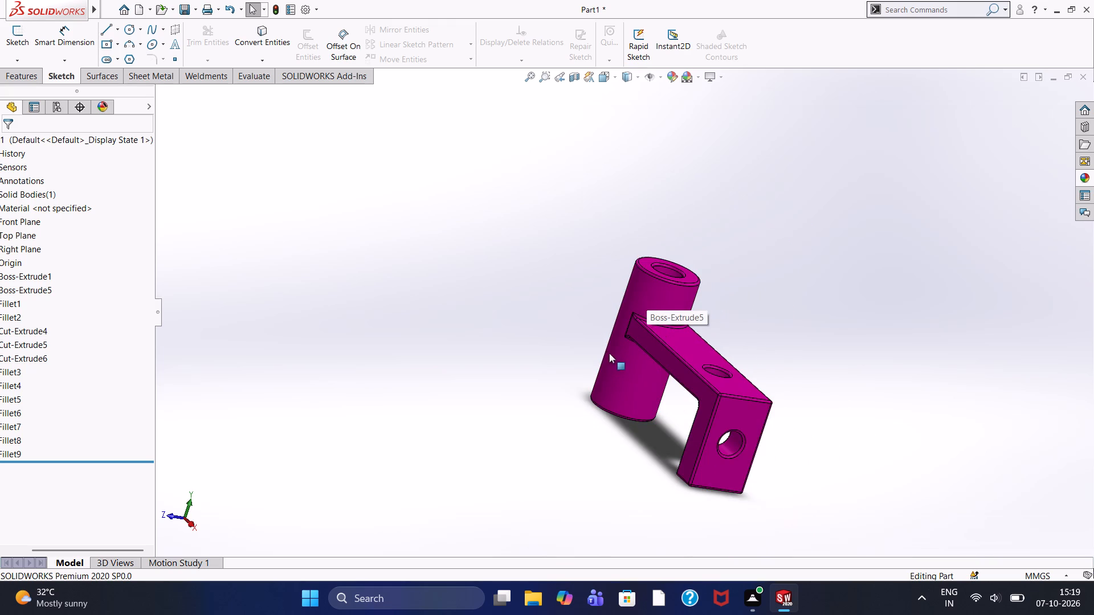
pyautogui.scroll(-3, 612, 355)
pyautogui.scroll(3, 613, 352)
pyautogui.scroll(-3, 628, 341)
pyautogui.scroll(2, 632, 337)
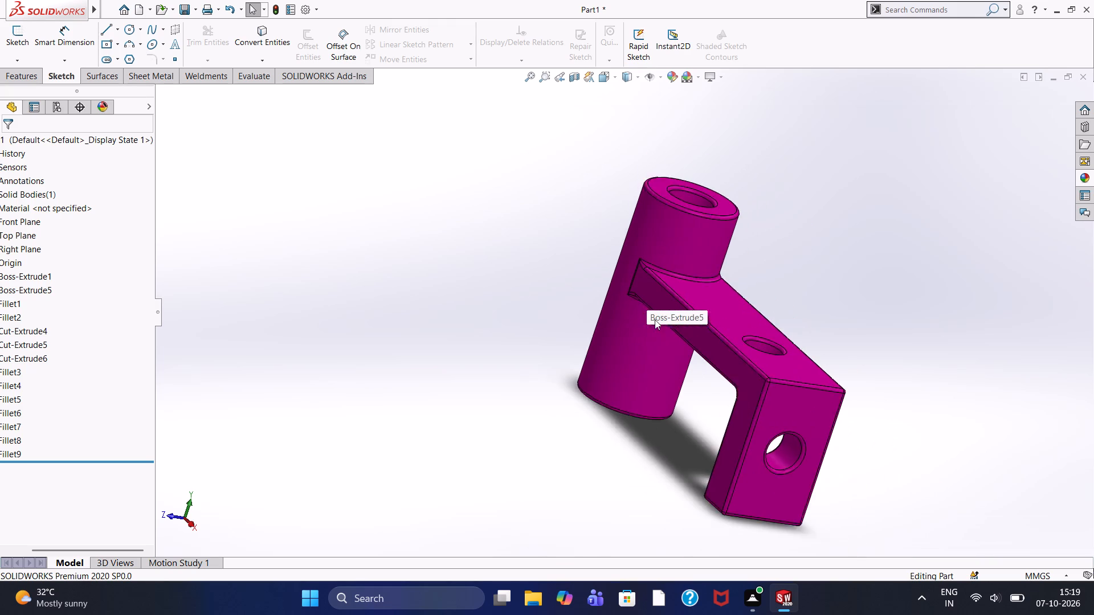
pyautogui.scroll(-3, 672, 305)
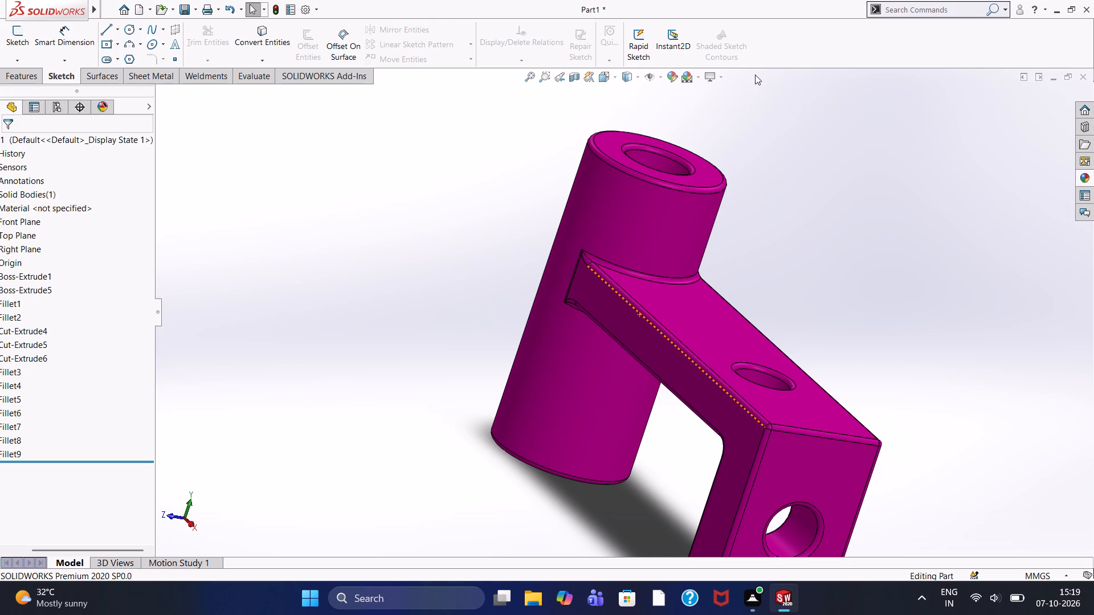
pyautogui.scroll(3, 447, 184)
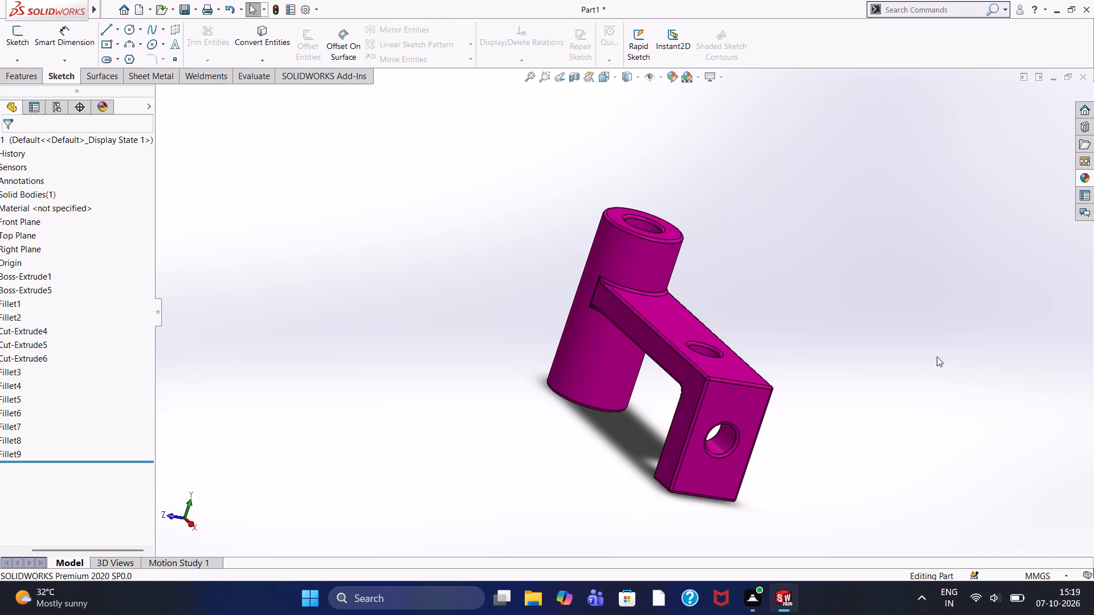
pyautogui.moveTo(906, 342); pyautogui.dragTo(852, 313, button='middle')
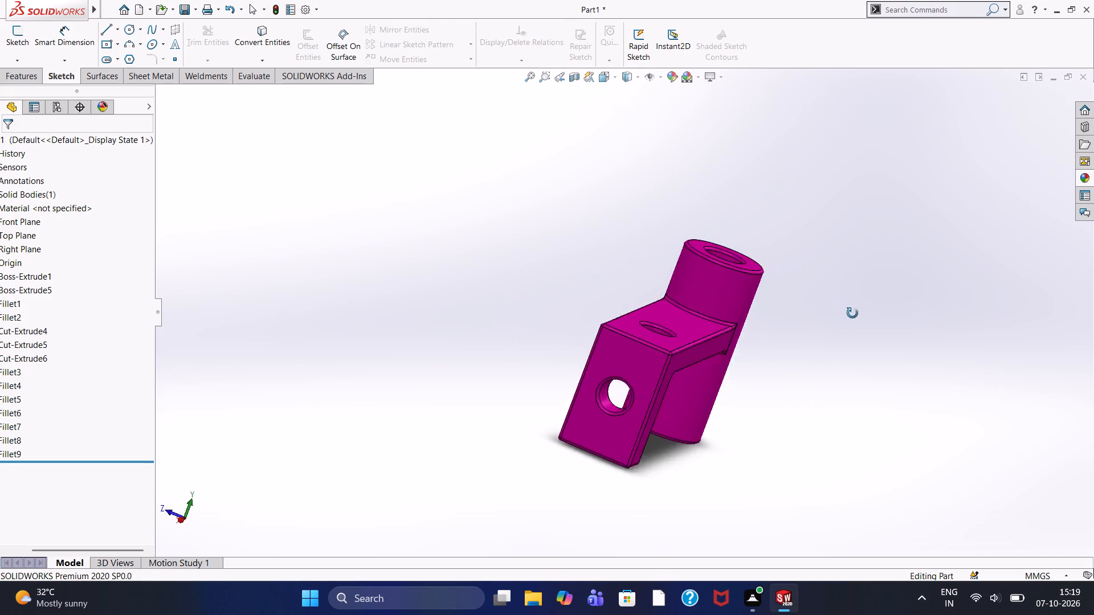
pyautogui.moveTo(852, 313); pyautogui.dragTo(916, 372, button='middle')
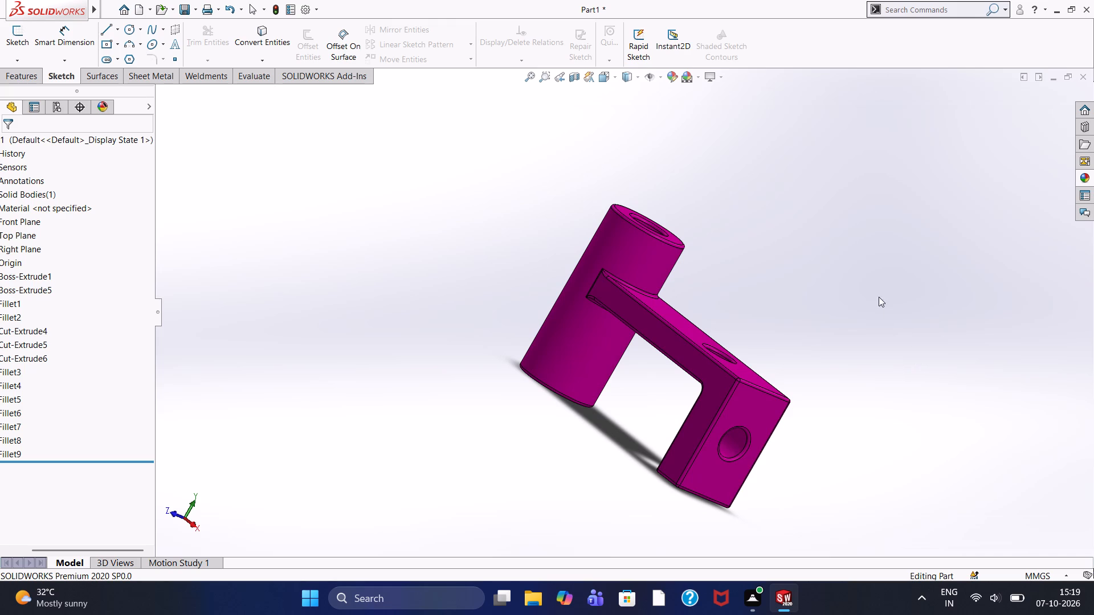
pyautogui.scroll(4, 572, 342)
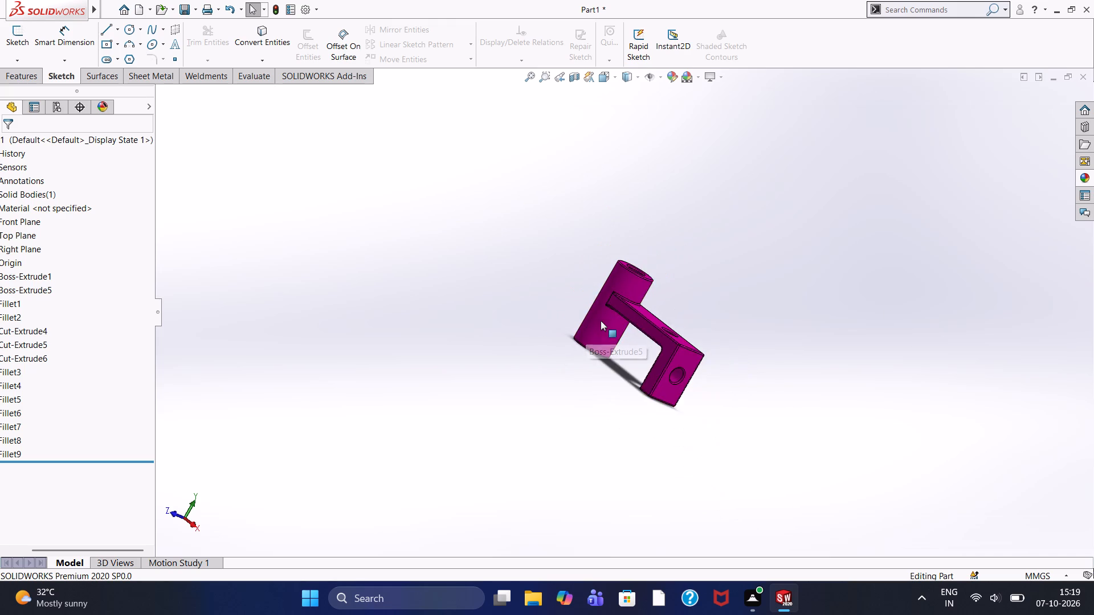
pyautogui.scroll(-5, 599, 318)
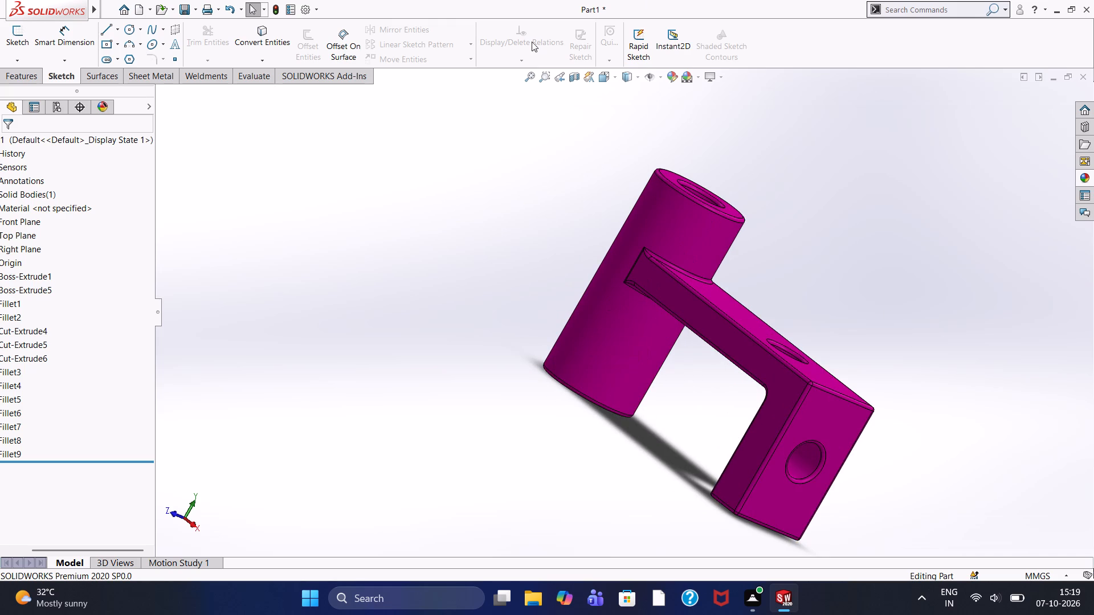
pyautogui.moveTo(681, 148); pyautogui.dragTo(649, 136, button='middle')
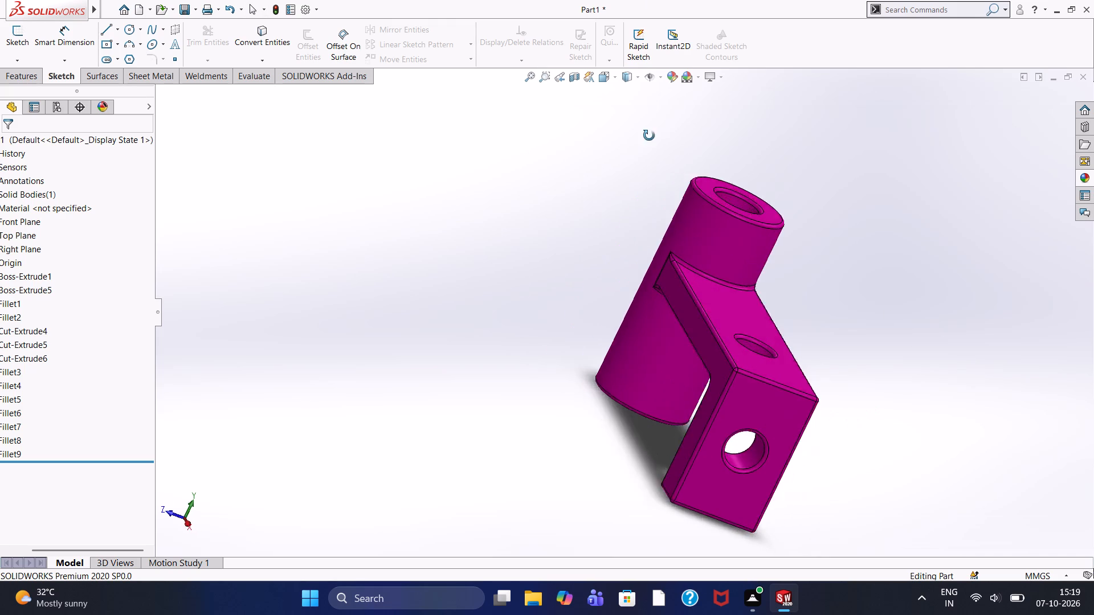
pyautogui.moveTo(649, 136); pyautogui.dragTo(692, 213, button='middle')
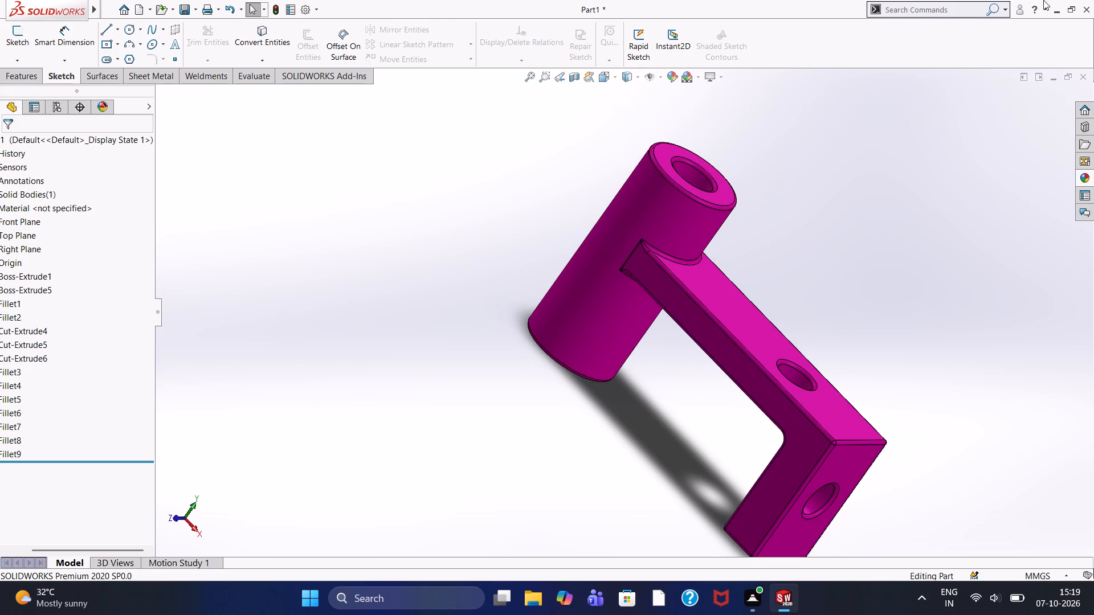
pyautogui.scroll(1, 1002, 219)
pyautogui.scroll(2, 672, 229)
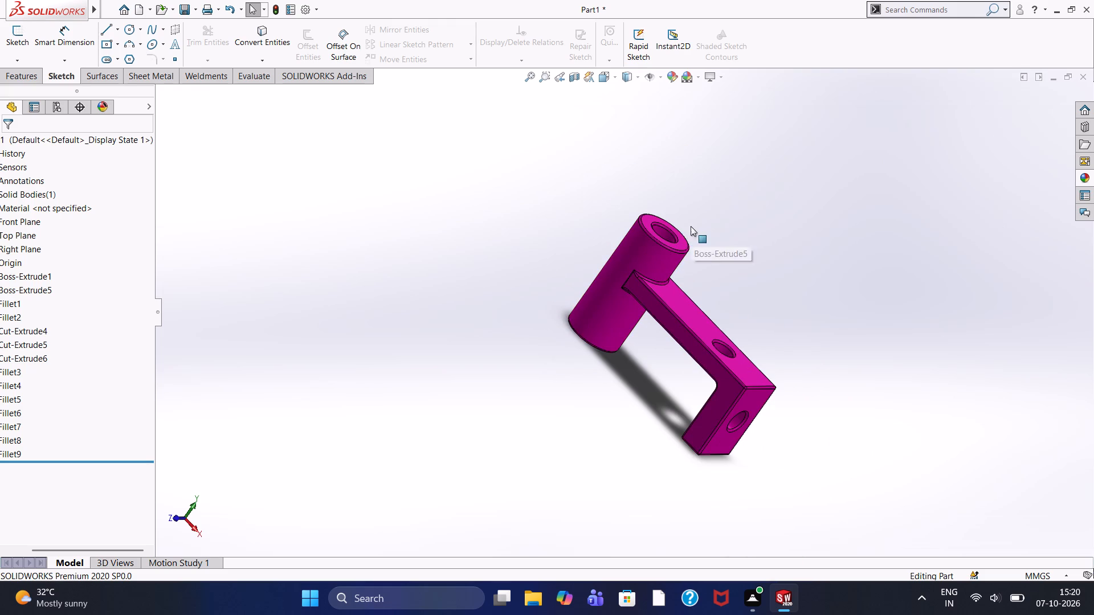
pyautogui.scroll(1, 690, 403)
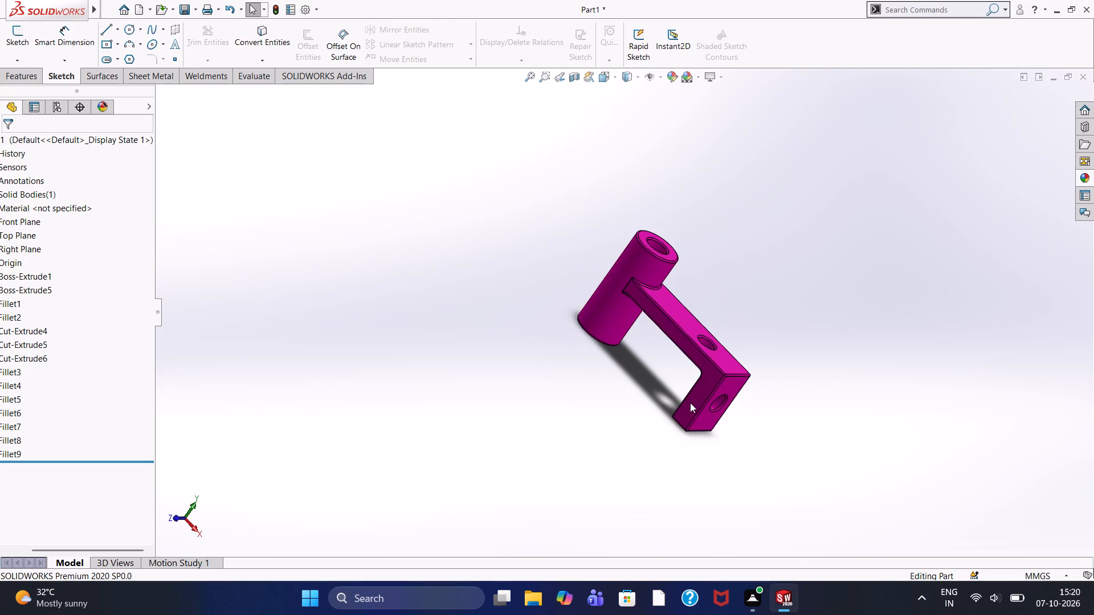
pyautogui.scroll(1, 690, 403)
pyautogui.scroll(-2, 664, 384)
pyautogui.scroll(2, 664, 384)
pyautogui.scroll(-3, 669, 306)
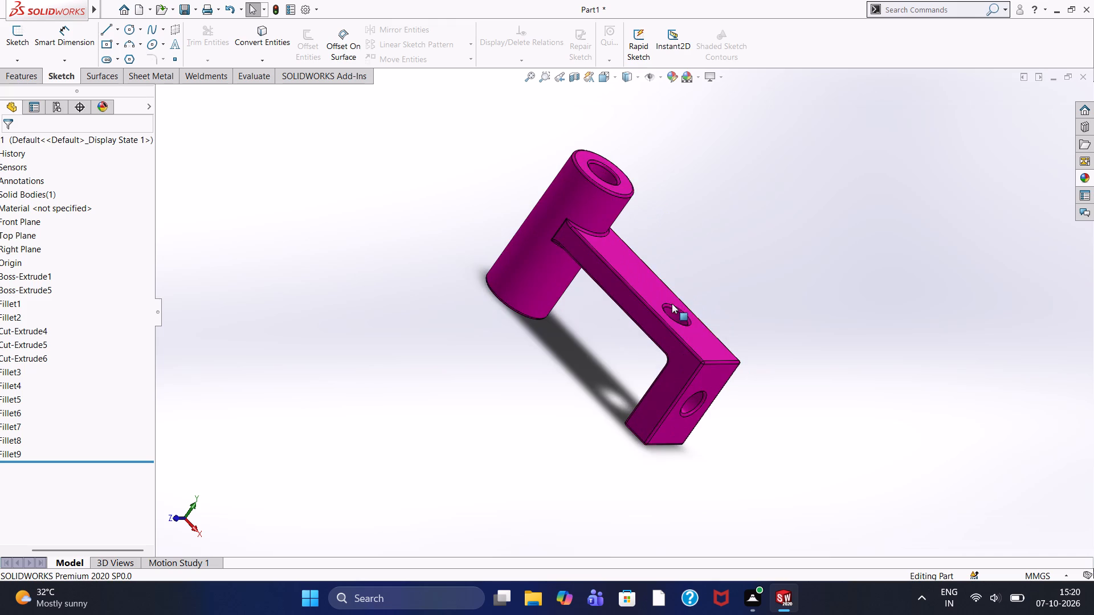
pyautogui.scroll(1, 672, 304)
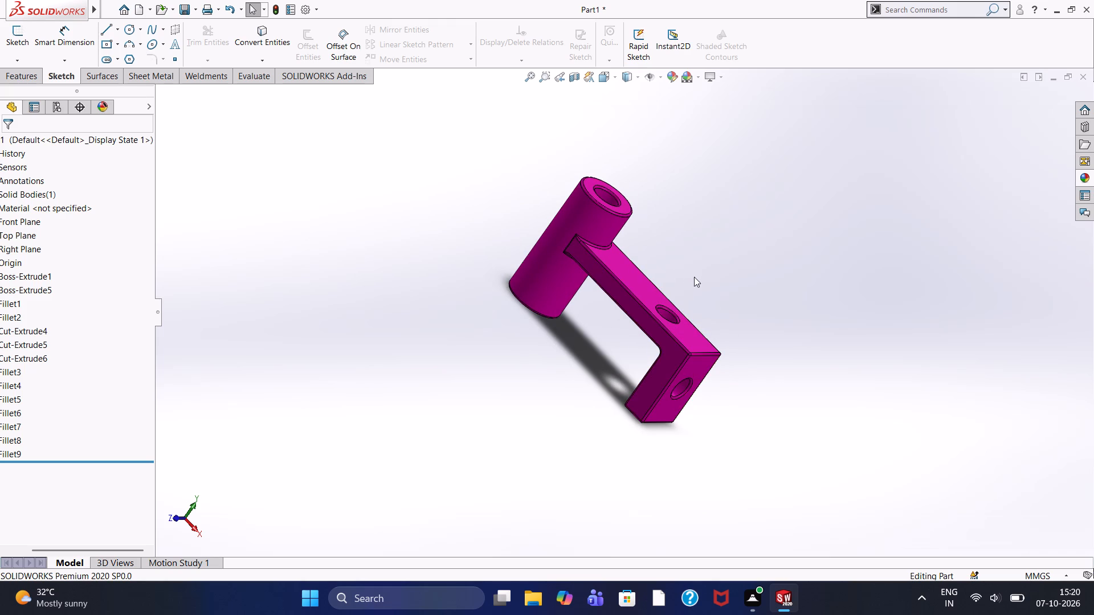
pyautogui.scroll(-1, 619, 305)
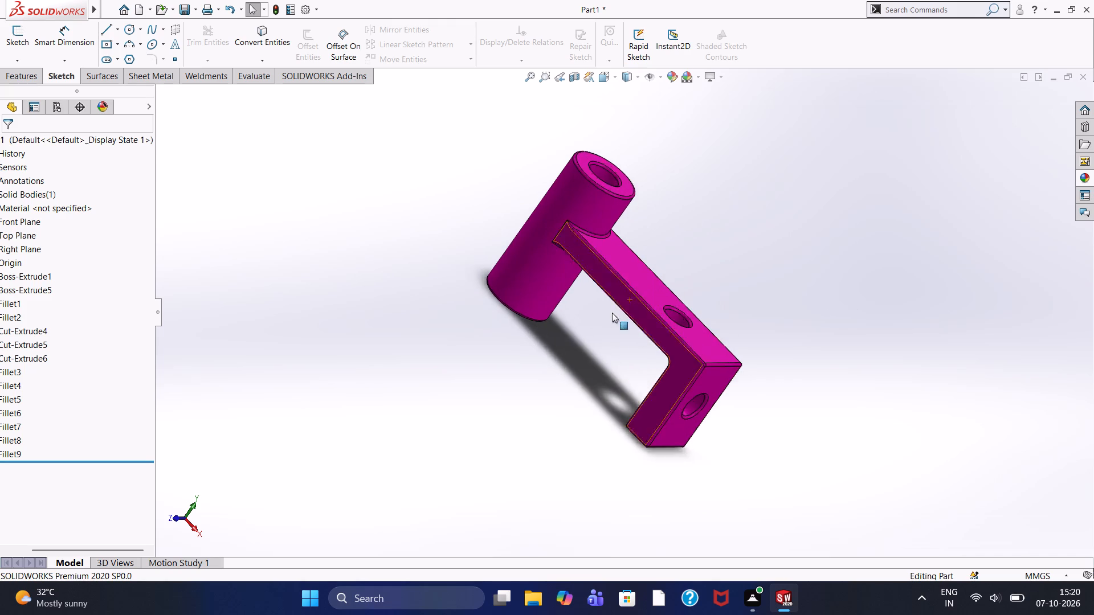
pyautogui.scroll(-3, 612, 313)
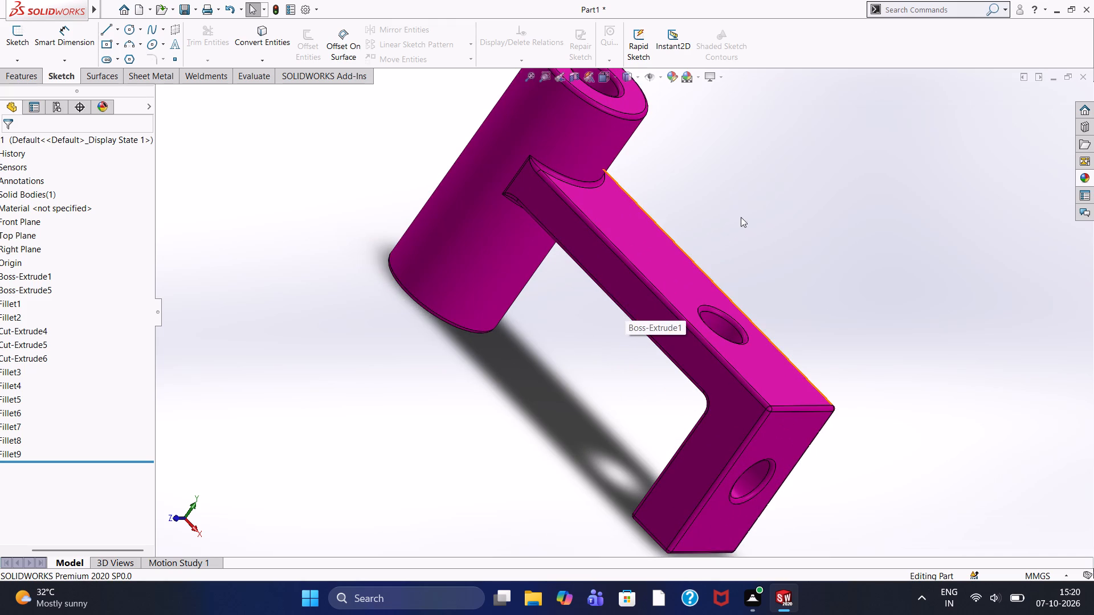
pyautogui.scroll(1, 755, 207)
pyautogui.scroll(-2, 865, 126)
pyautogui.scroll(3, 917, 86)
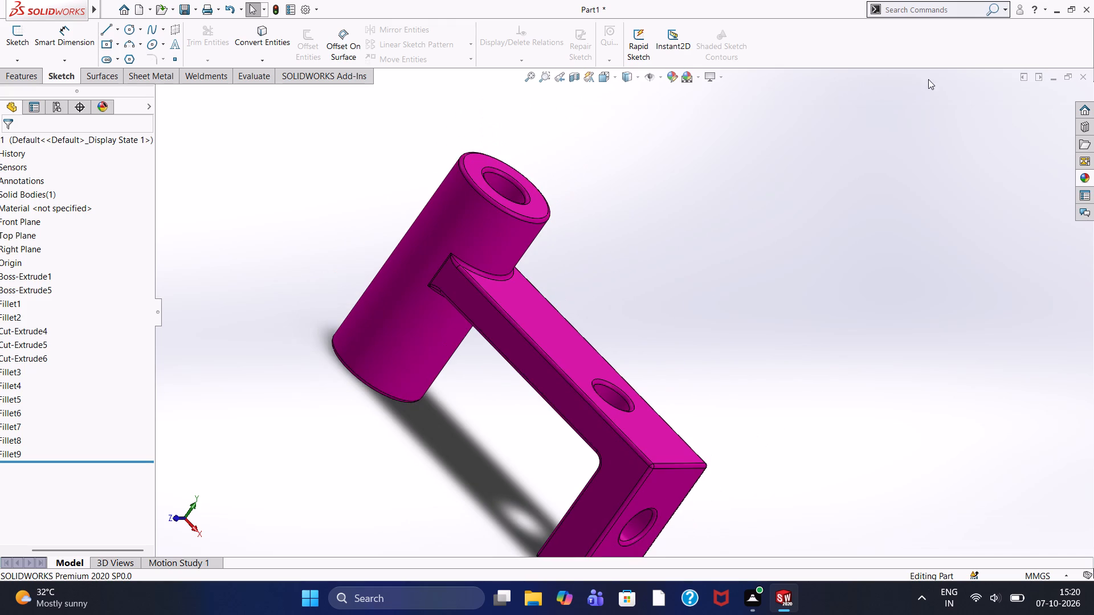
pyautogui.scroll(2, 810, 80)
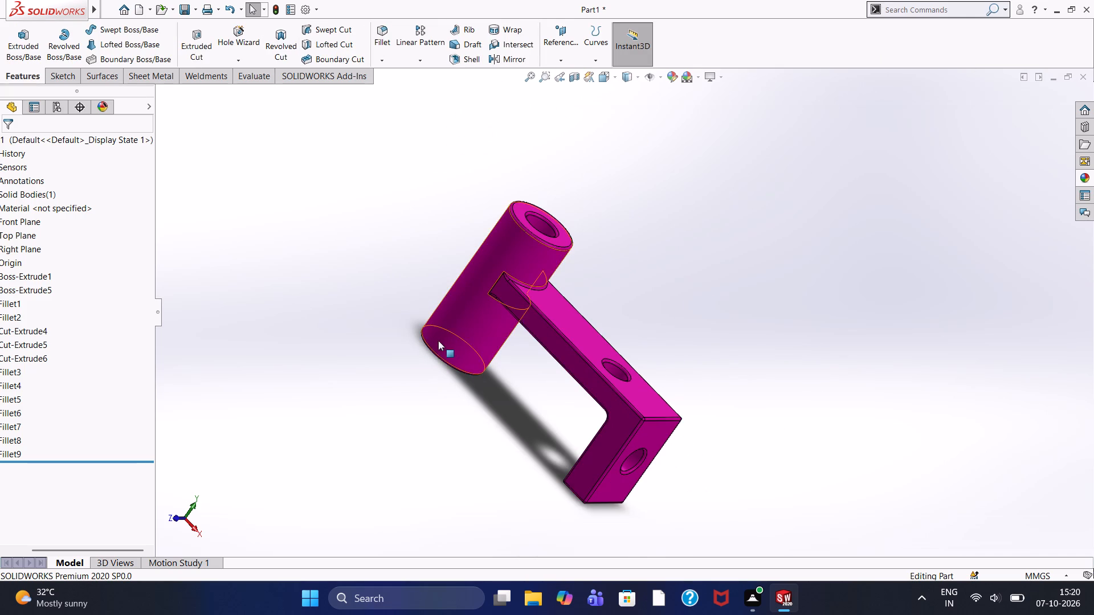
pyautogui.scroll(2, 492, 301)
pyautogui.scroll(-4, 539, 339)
# Inspect the bracket all round, covering the leg's outer face, the inner faces of the arm and leg, and the opposite side.
pyautogui.moveTo(566, 347); pyautogui.dragTo(564, 347, button='middle')
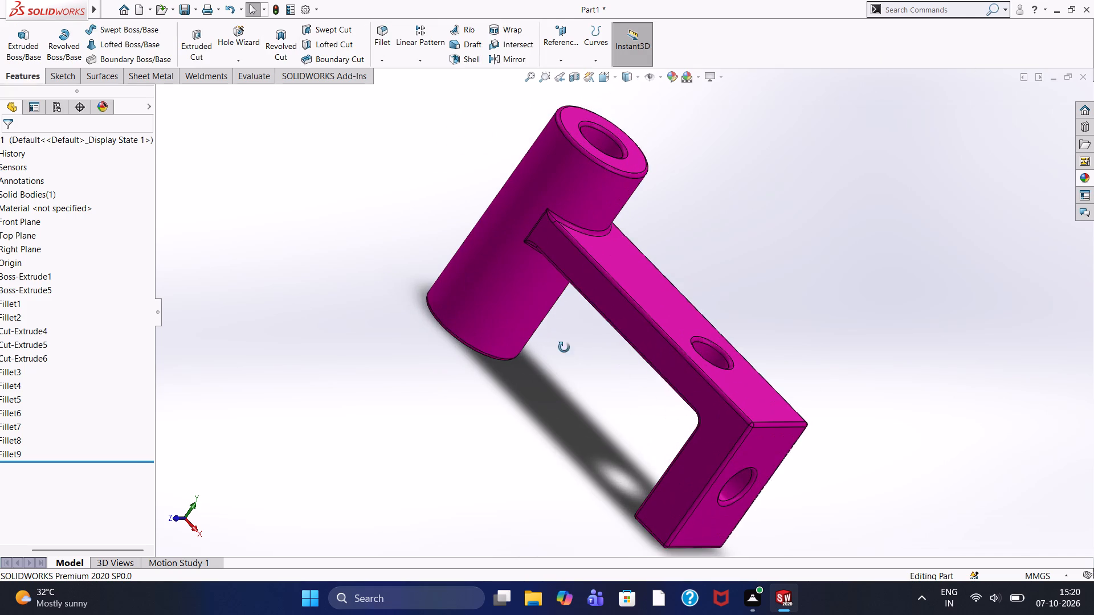
pyautogui.moveTo(564, 347); pyautogui.dragTo(481, 228, button='middle')
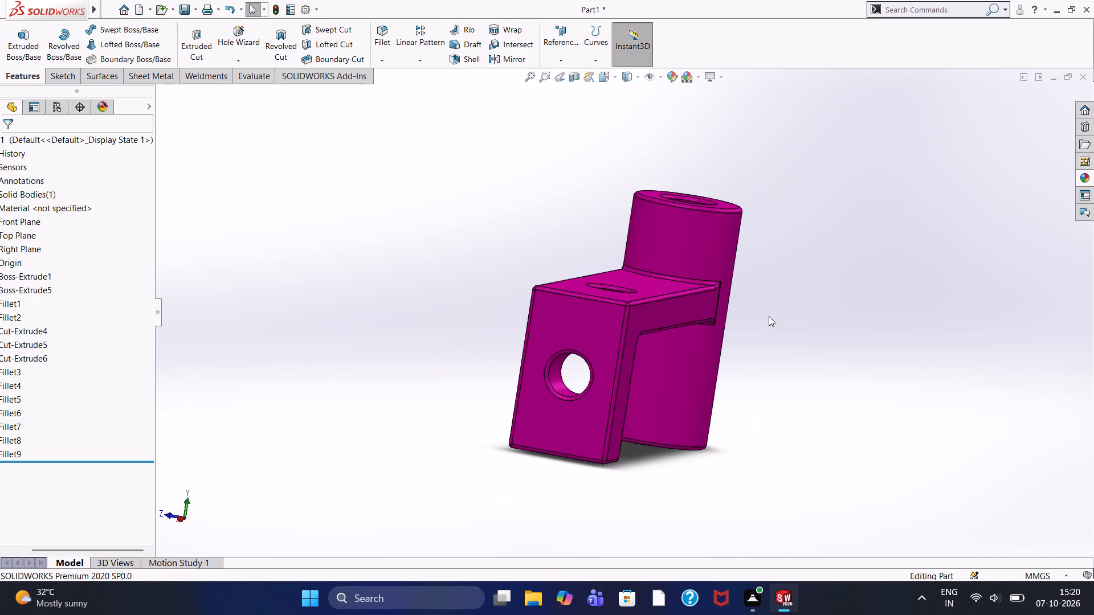
pyautogui.moveTo(765, 356); pyautogui.dragTo(549, 30, button='middle')
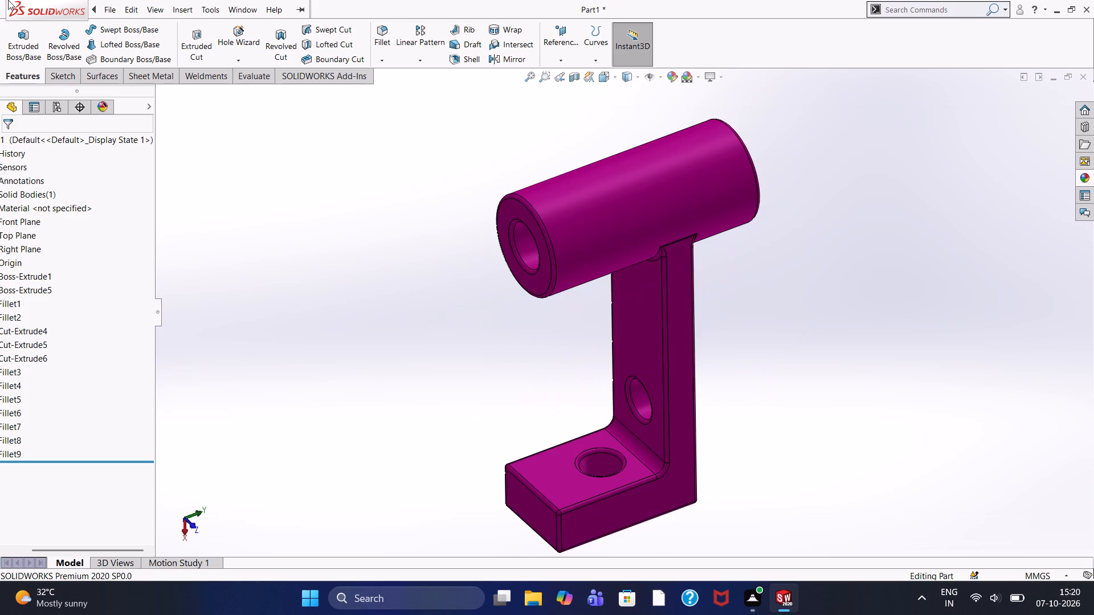
pyautogui.scroll(3, 77, 0)
pyautogui.scroll(2, 475, 322)
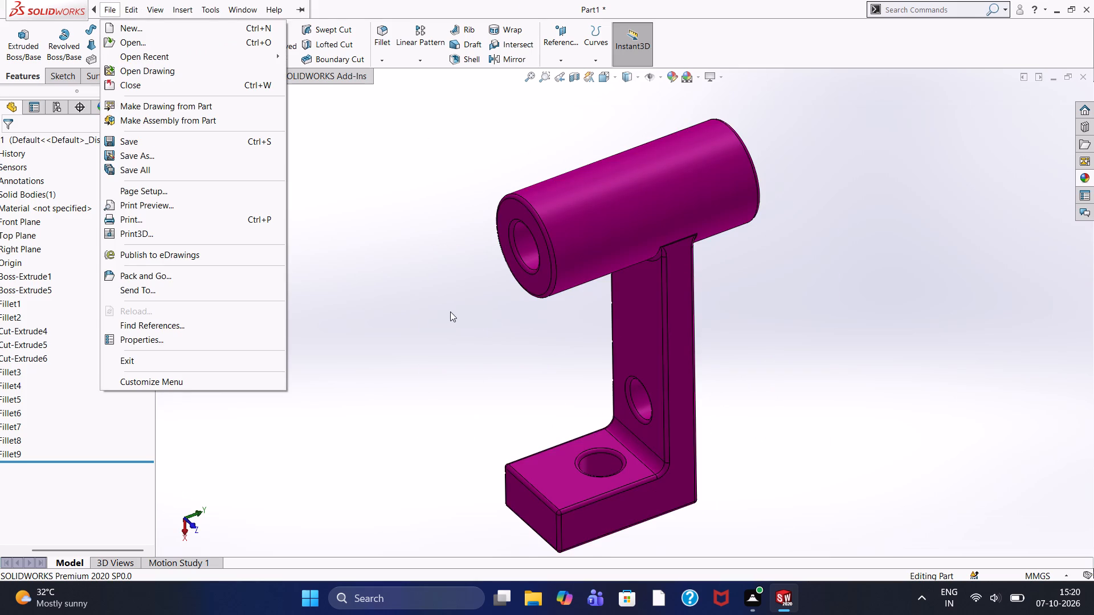
pyautogui.click(450, 311)
pyautogui.moveTo(516, 326); pyautogui.dragTo(405, 107, button='middle')
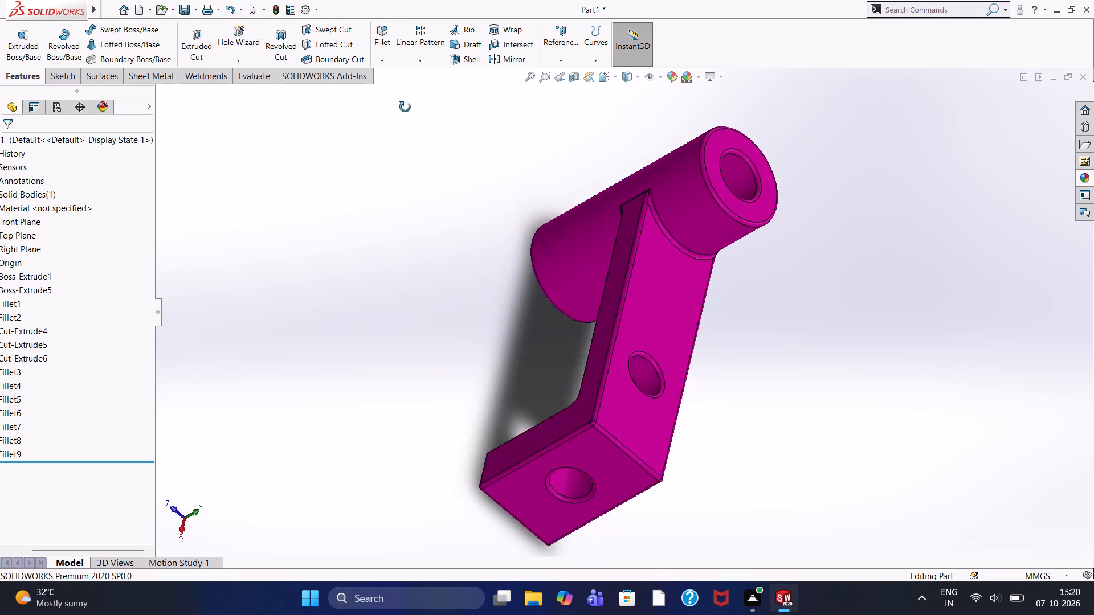
pyautogui.moveTo(405, 107); pyautogui.dragTo(384, 77, button='middle')
pyautogui.moveTo(575, 264); pyautogui.dragTo(536, 188, button='middle')
pyautogui.scroll(2, 539, 190)
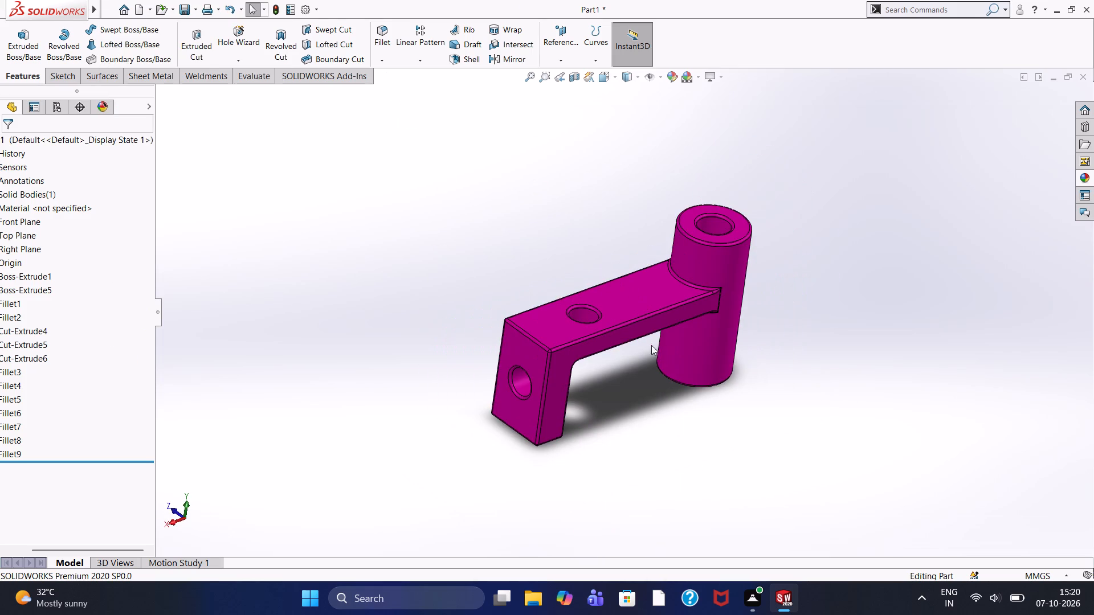
pyautogui.scroll(1, 663, 416)
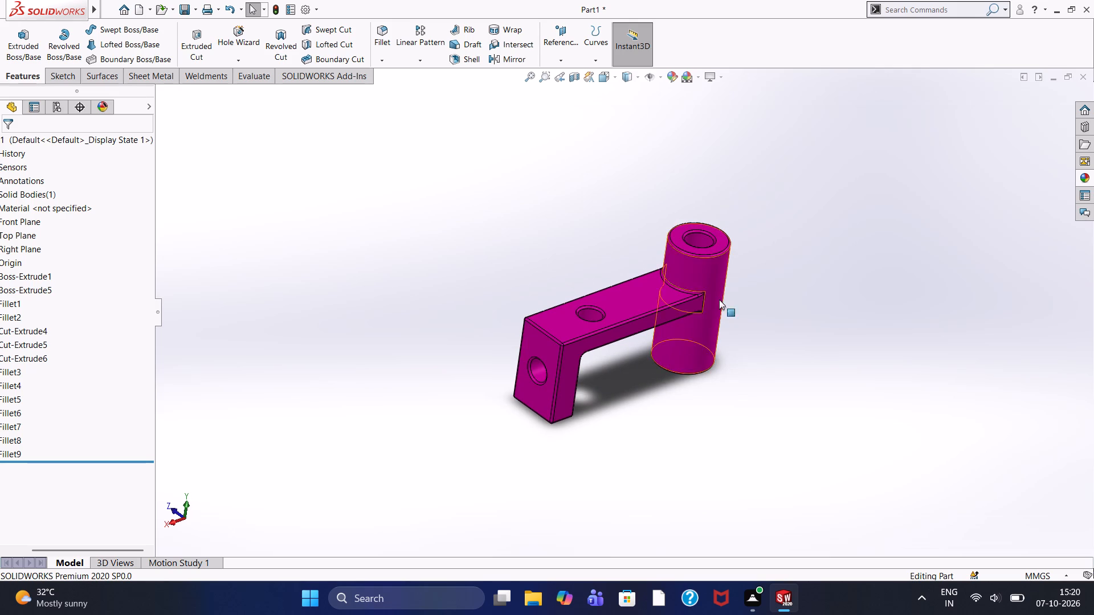
pyautogui.scroll(-1, 759, 430)
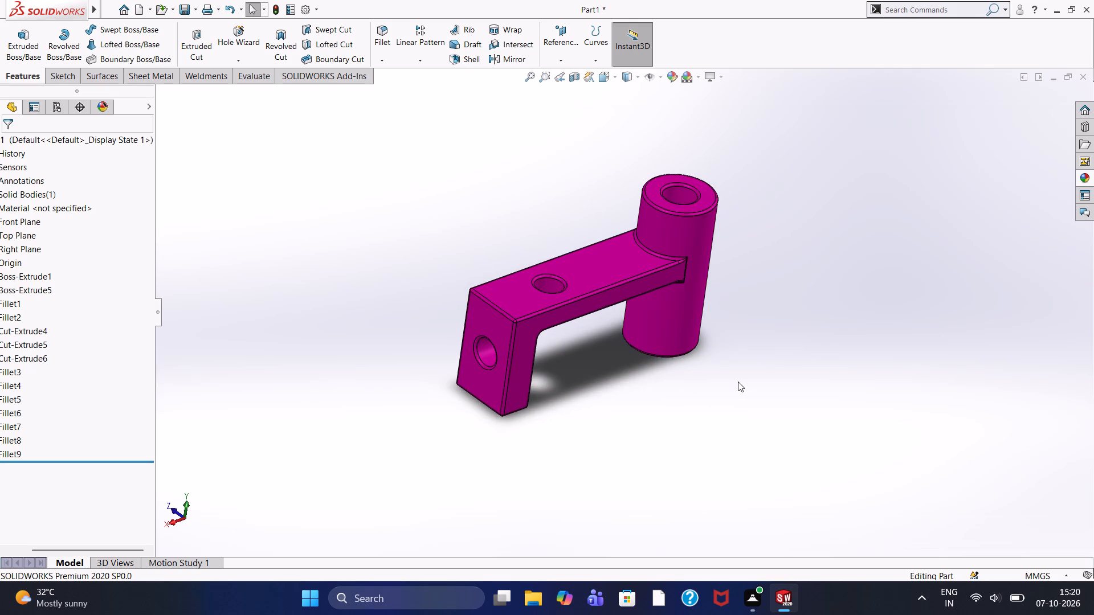
pyautogui.scroll(2, 738, 382)
pyautogui.moveTo(715, 377); pyautogui.dragTo(730, 319, button='middle')
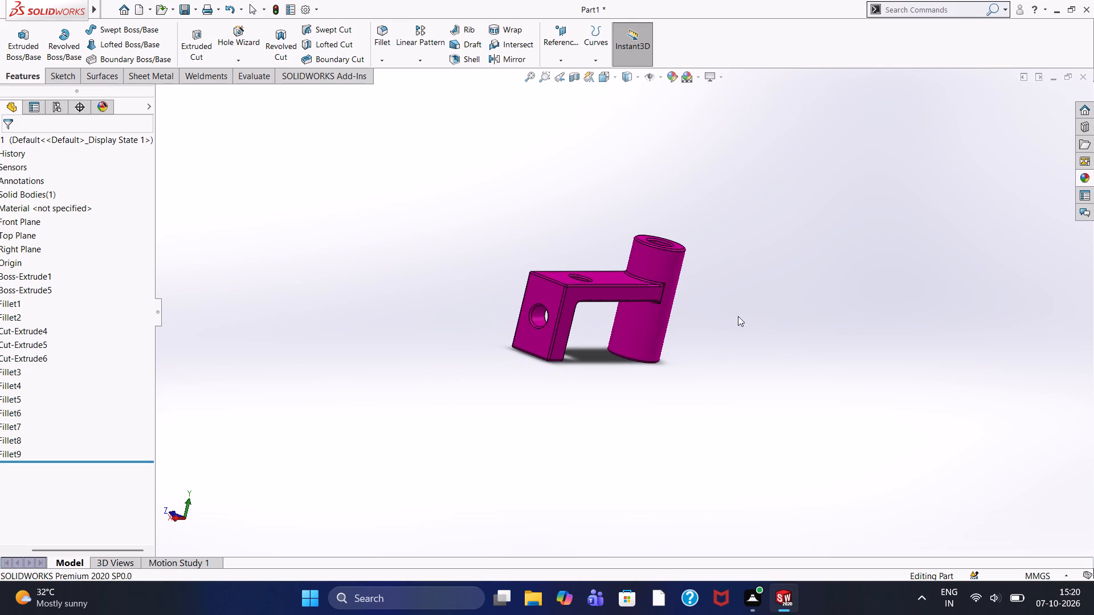
pyautogui.moveTo(707, 356); pyautogui.dragTo(675, 329, button='middle')
pyautogui.scroll(-2, 745, 325)
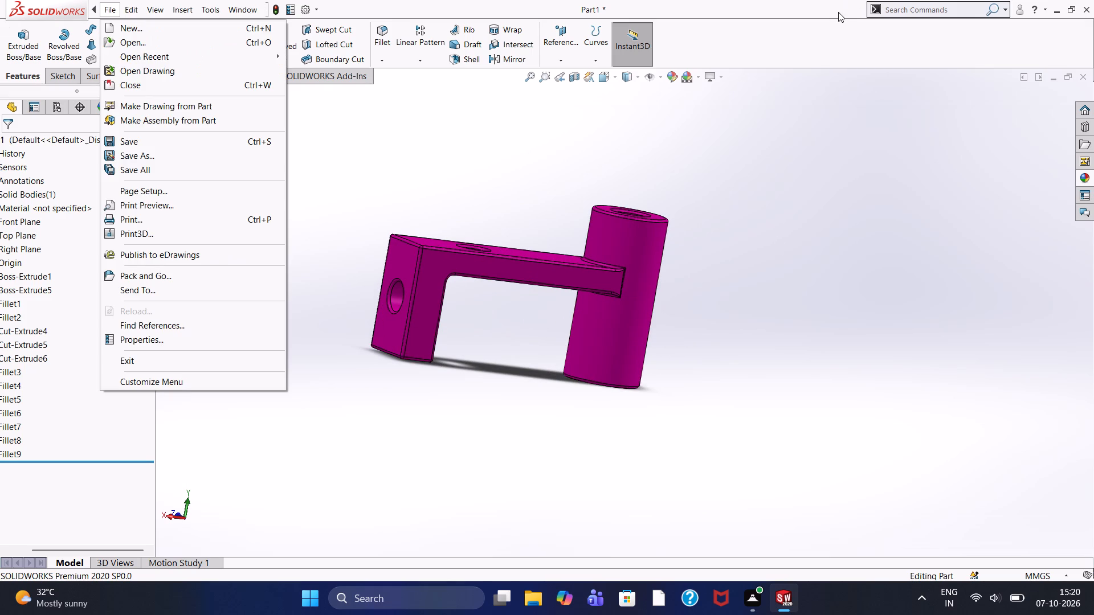
pyautogui.click(516, 214)
# Examine in close-up the arm's side face, its upper and lower edge fillets and the rounded inner corner at the leg.
pyautogui.scroll(-3, 575, 202)
pyautogui.scroll(4, 801, 93)
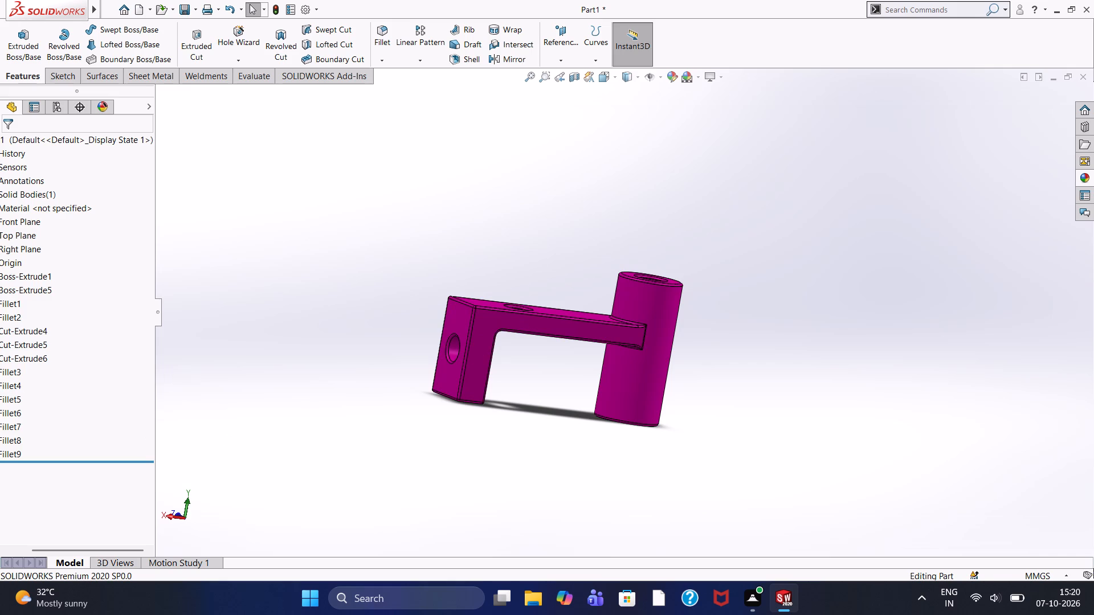
pyautogui.scroll(-3, 558, 344)
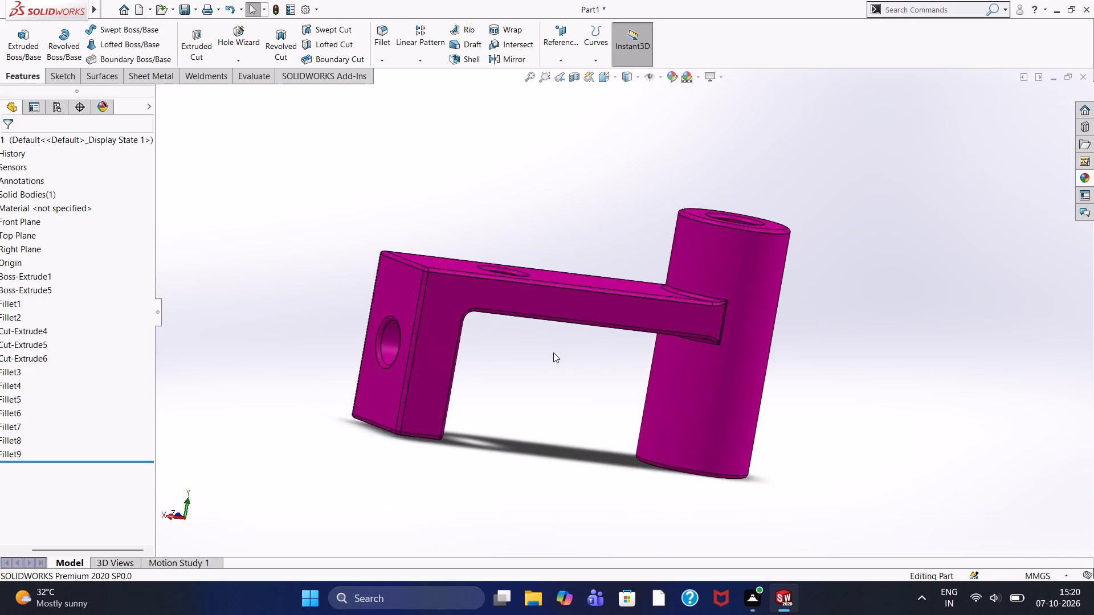
pyautogui.scroll(-2, 553, 352)
pyautogui.scroll(-4, 564, 288)
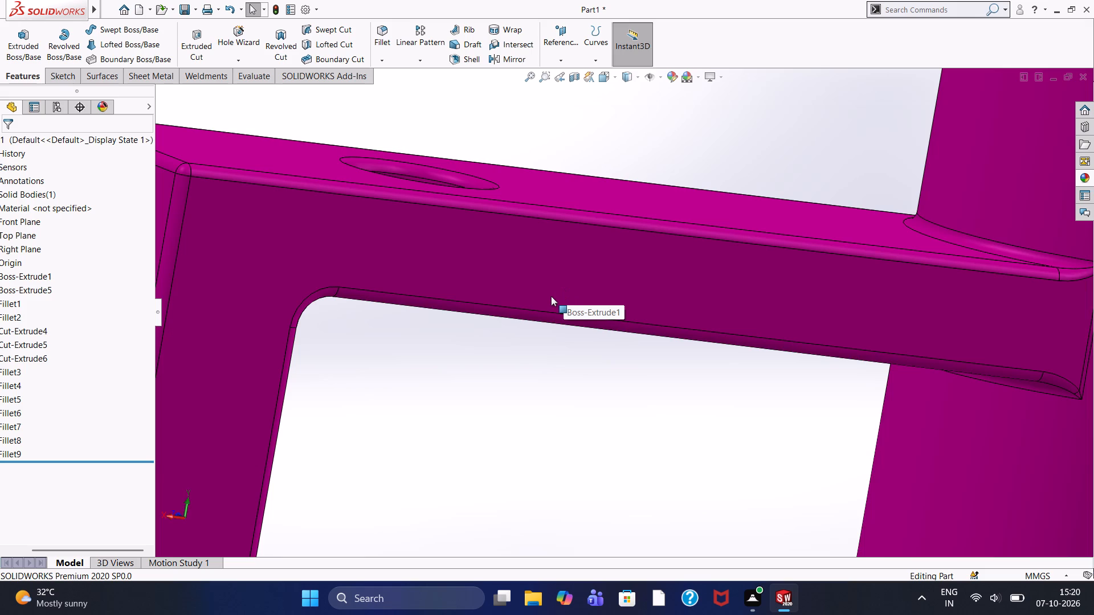
pyautogui.scroll(-4, 551, 296)
pyautogui.scroll(1, 551, 296)
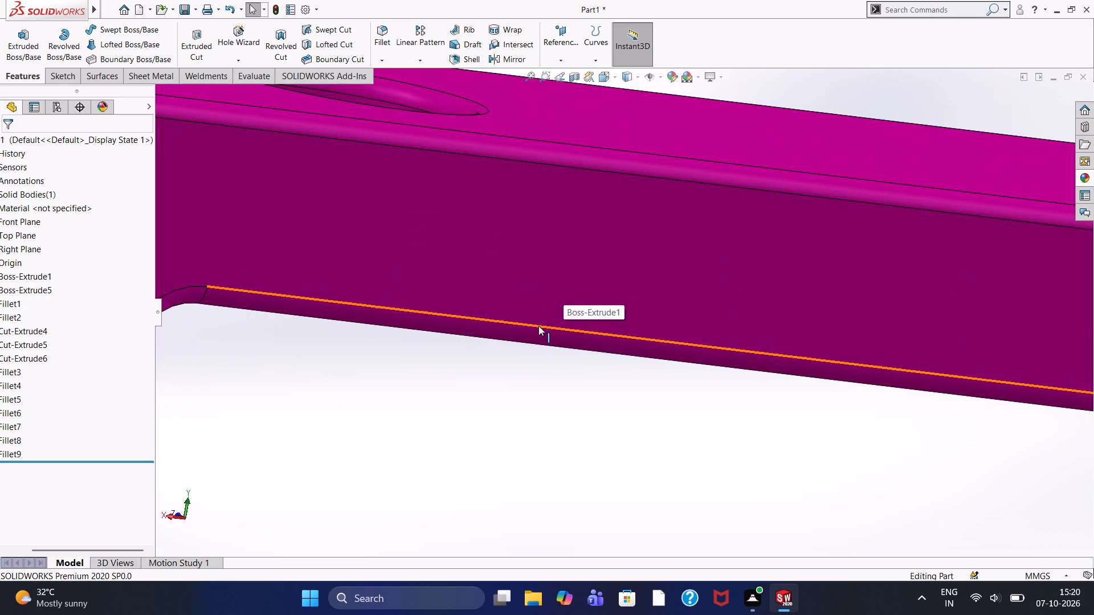
pyautogui.scroll(2, 484, 478)
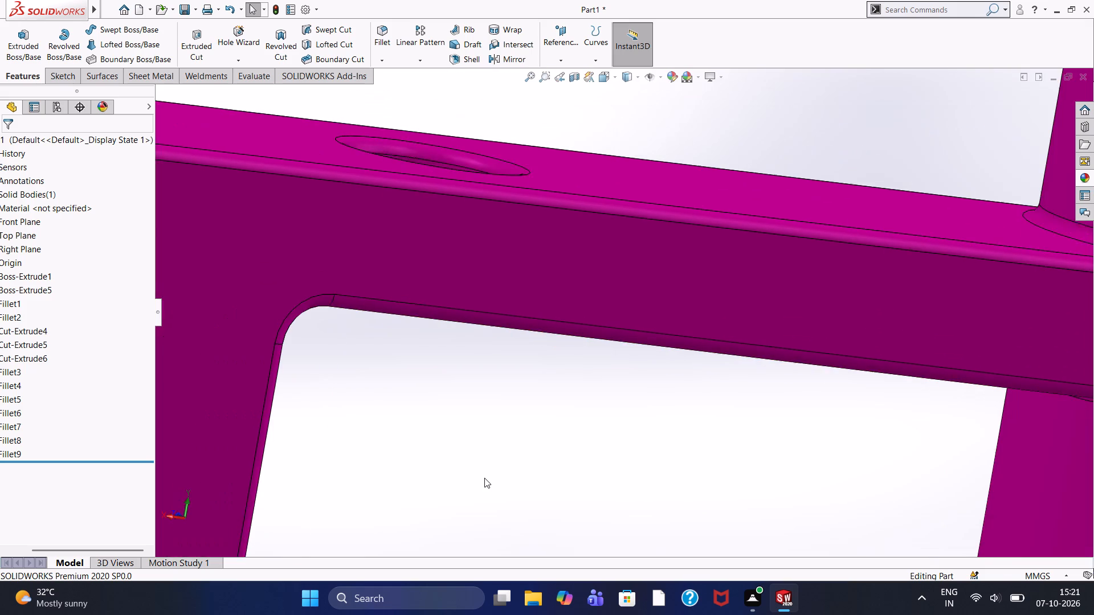
# Examine the arm's side face, its lower edge fillet and its junction fillets with the cylindrical boss.
pyautogui.scroll(2, 484, 478)
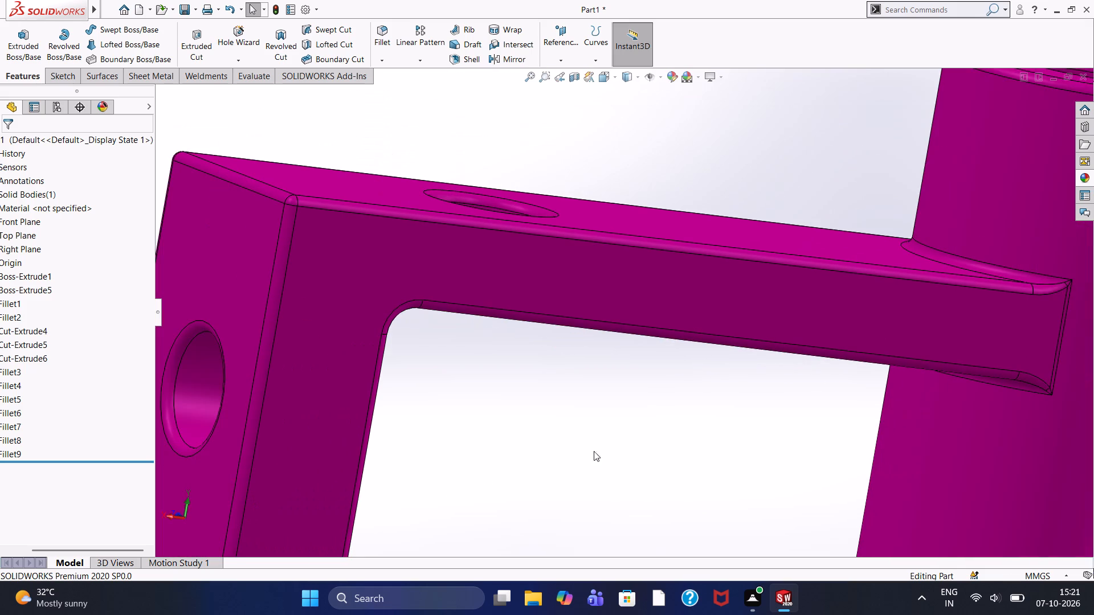
pyautogui.scroll(1, 726, 335)
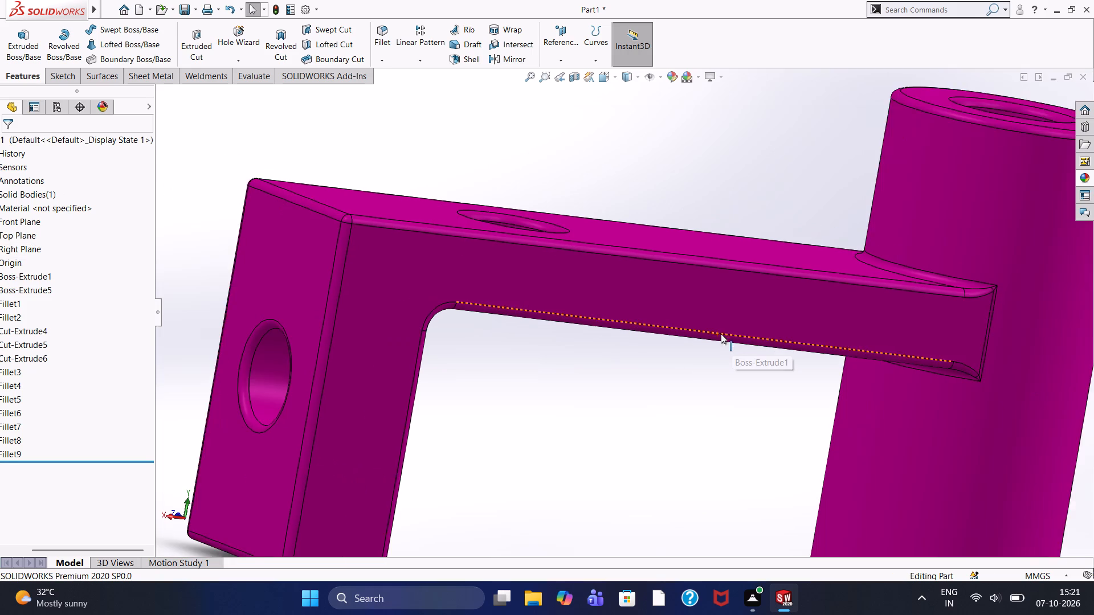
pyautogui.scroll(5, 724, 368)
pyautogui.scroll(-5, 717, 340)
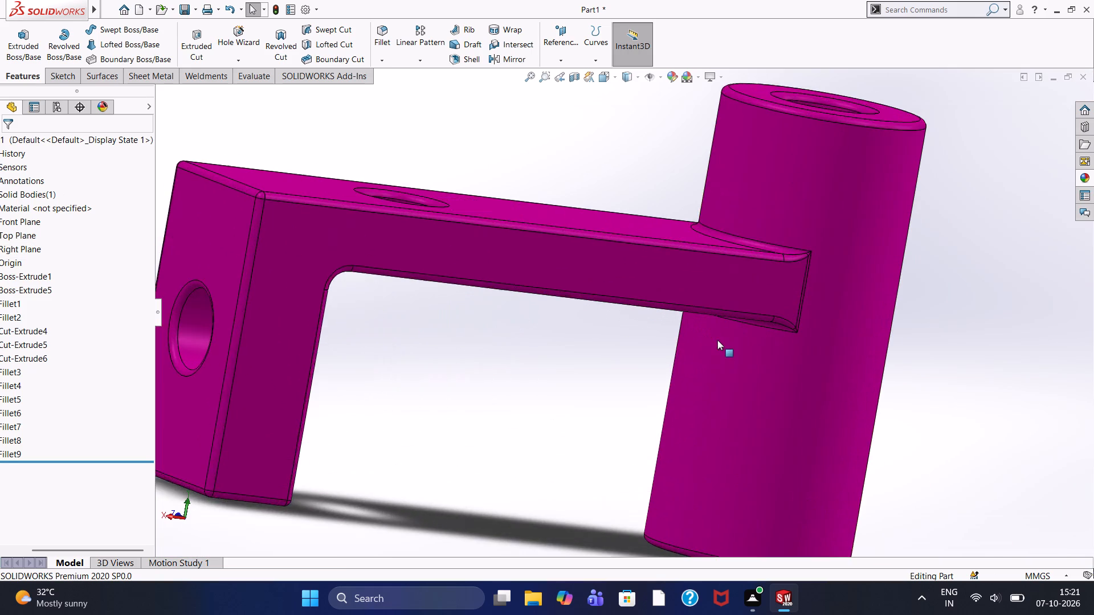
pyautogui.scroll(-2, 728, 319)
pyautogui.scroll(1, 728, 319)
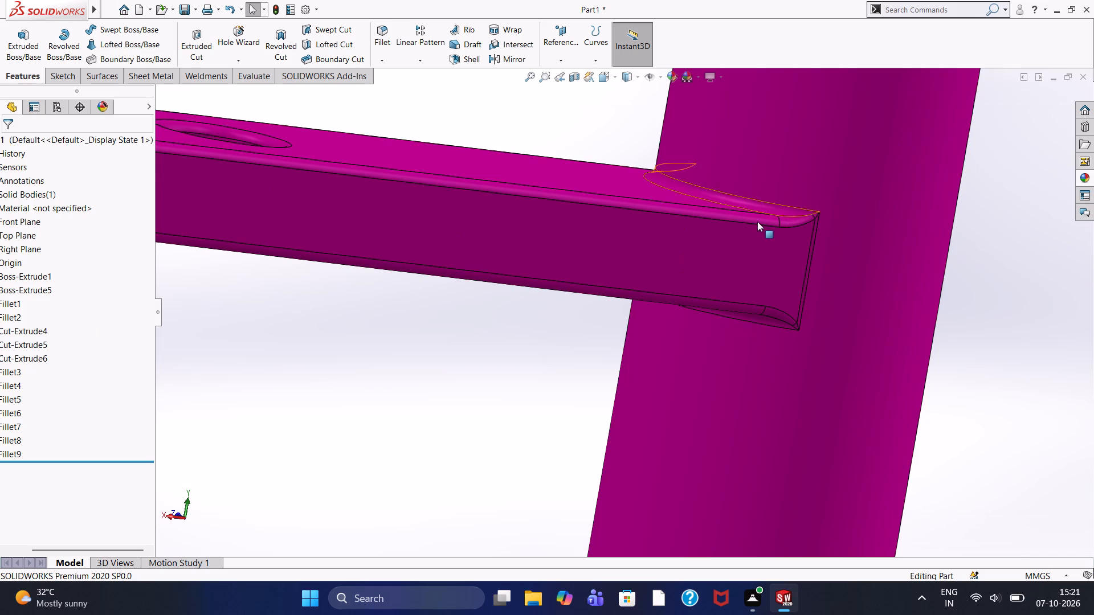
pyautogui.scroll(2, 761, 223)
pyautogui.scroll(1, 651, 280)
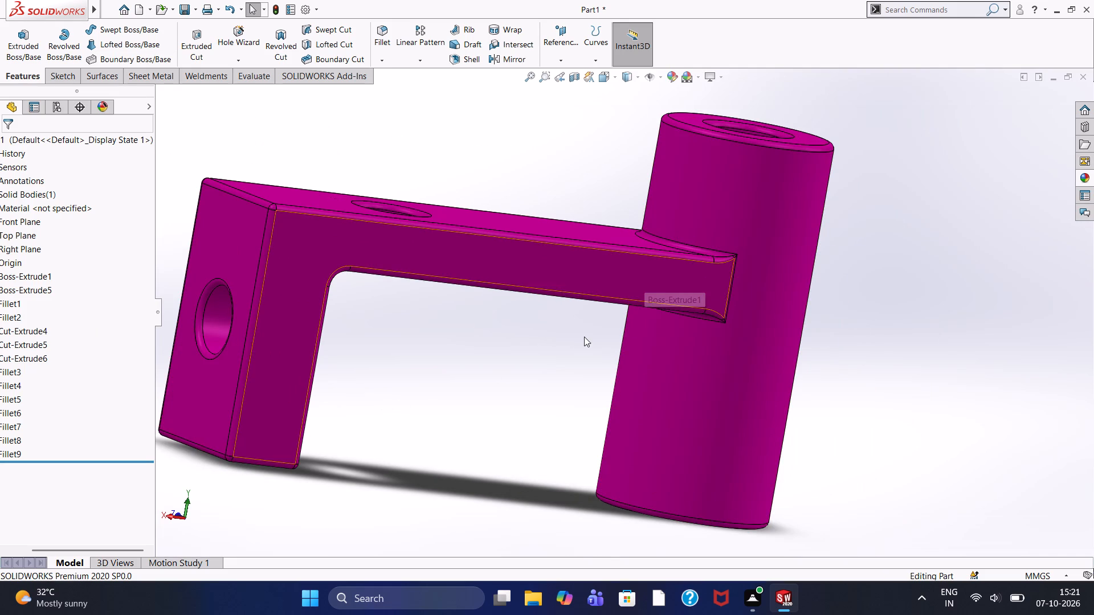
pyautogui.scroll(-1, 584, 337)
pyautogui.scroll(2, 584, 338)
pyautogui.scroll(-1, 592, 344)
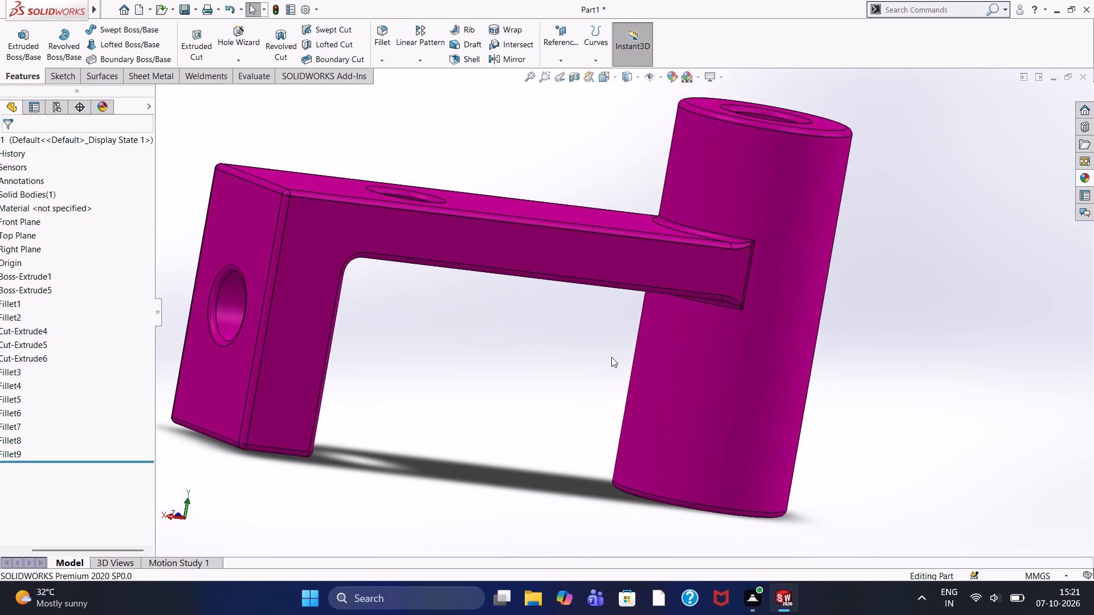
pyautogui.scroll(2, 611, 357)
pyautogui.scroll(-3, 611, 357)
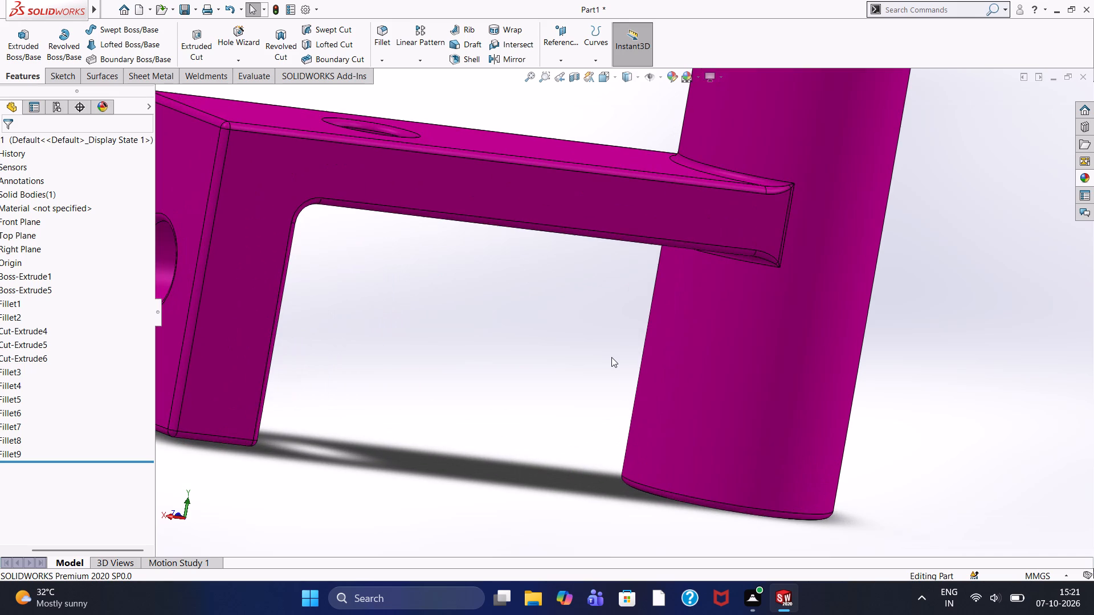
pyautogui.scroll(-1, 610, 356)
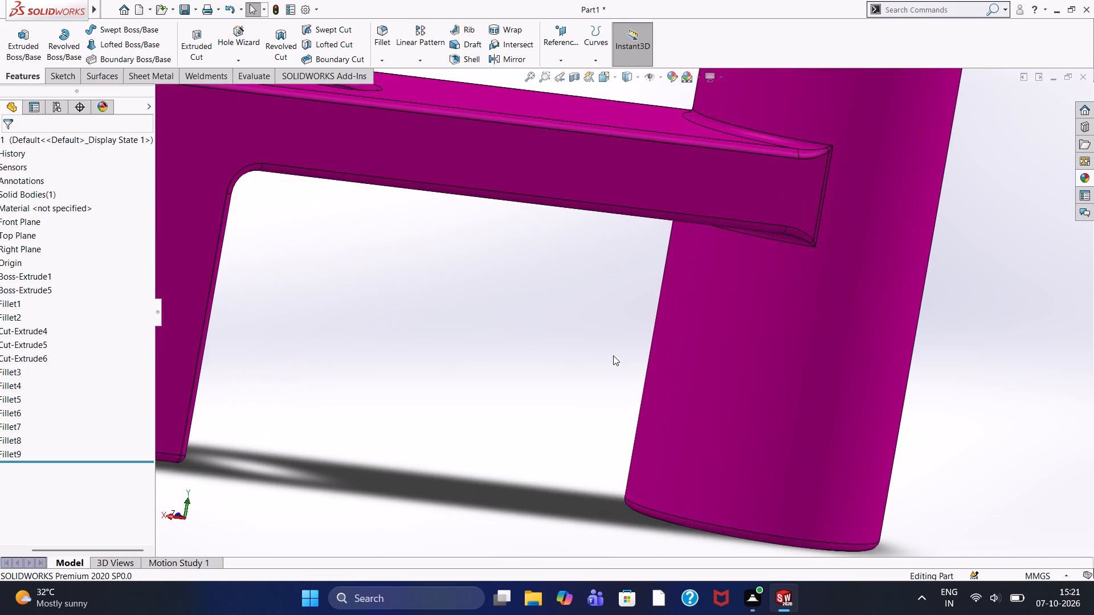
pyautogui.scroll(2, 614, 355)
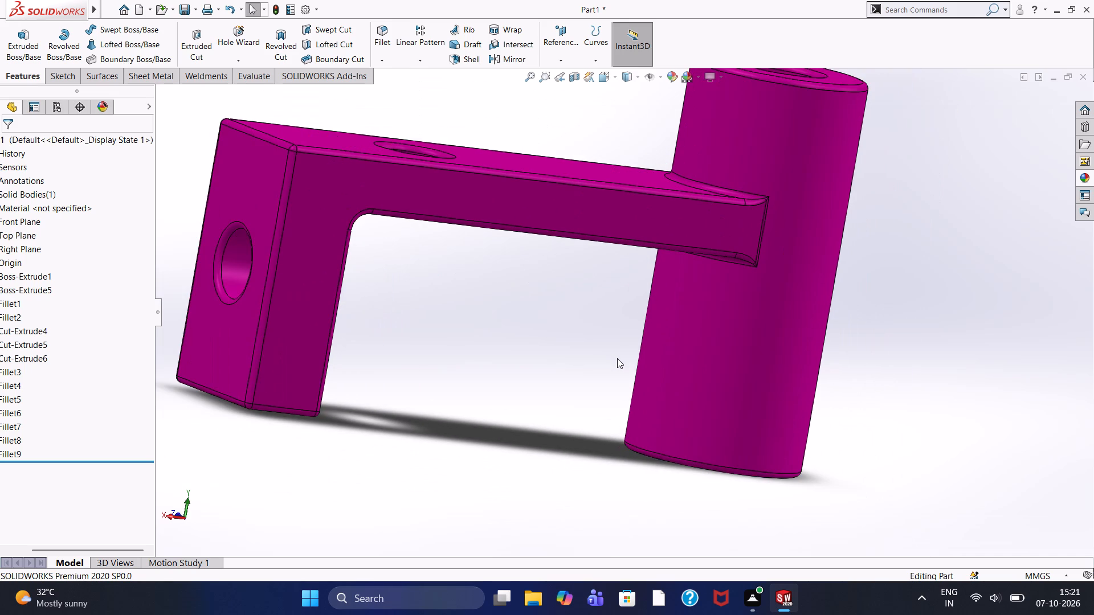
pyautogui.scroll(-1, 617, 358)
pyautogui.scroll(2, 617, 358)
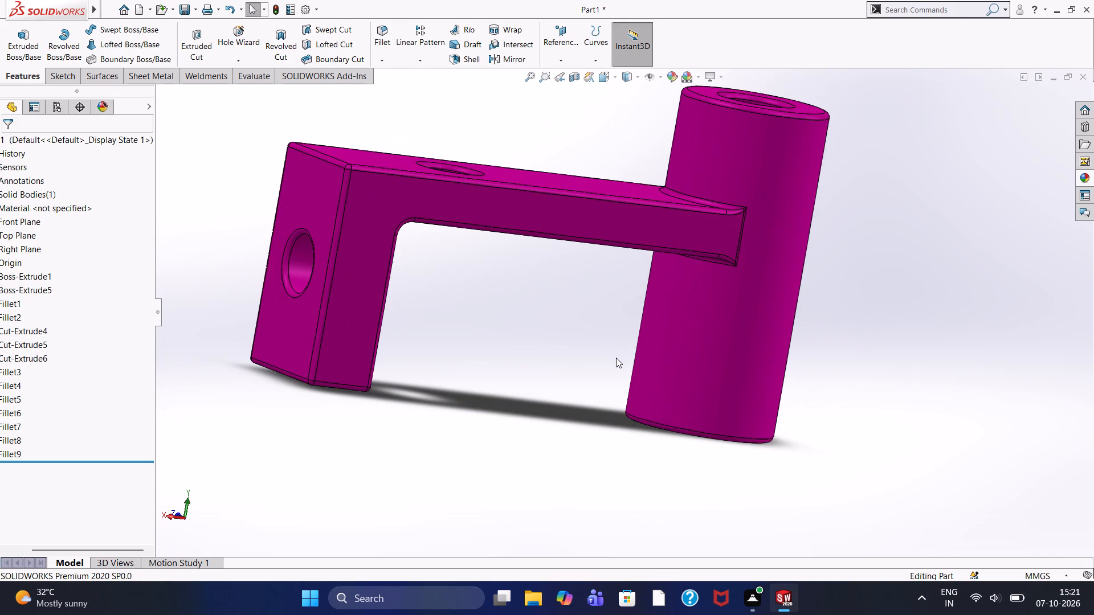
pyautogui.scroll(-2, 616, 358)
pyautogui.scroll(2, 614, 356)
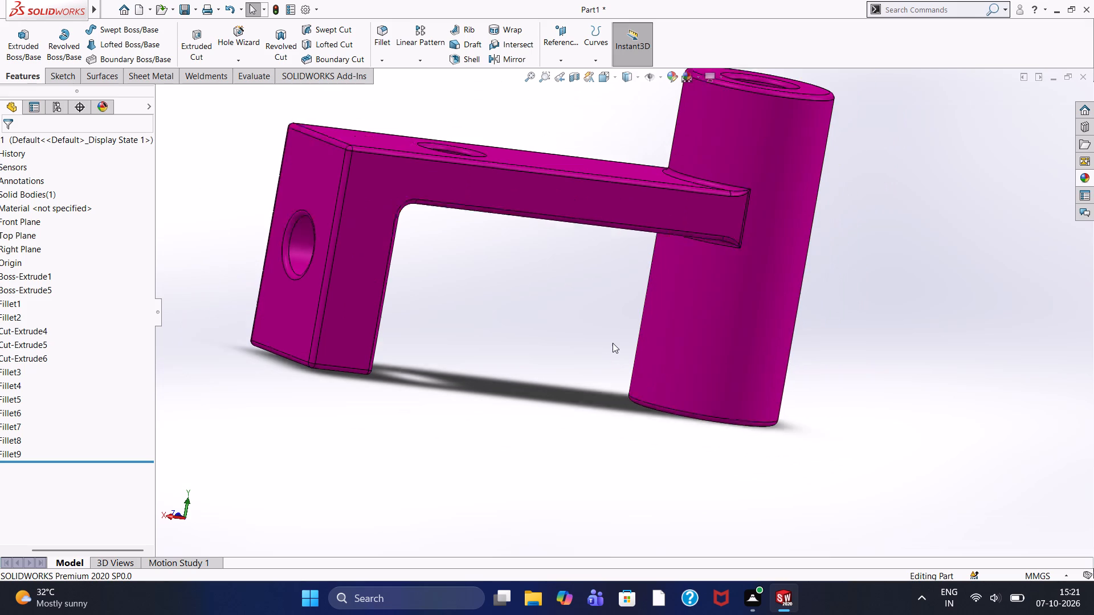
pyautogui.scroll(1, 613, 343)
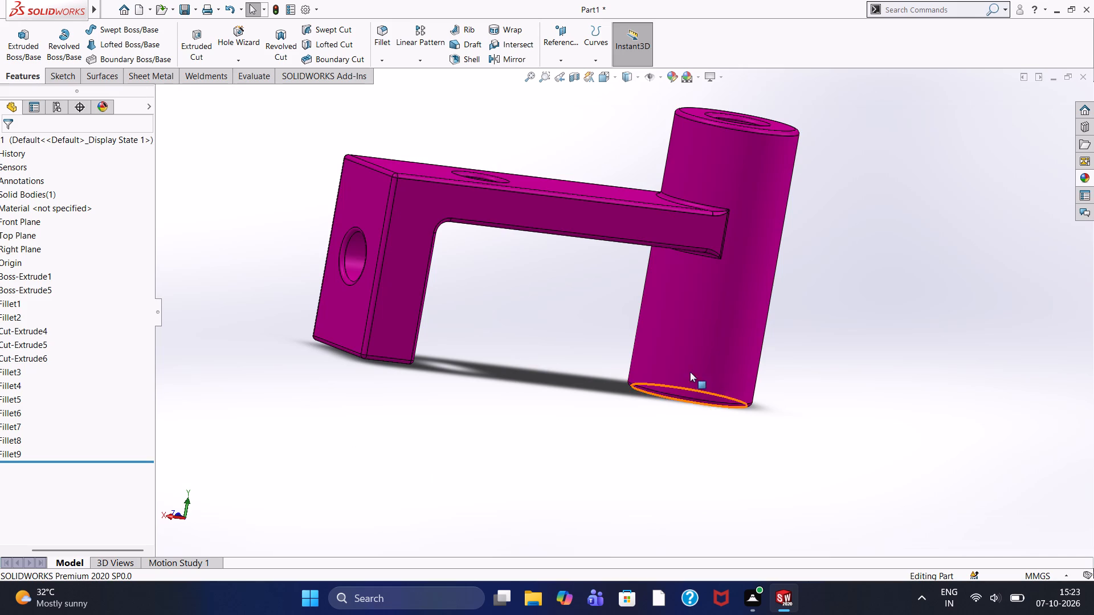
# Inspect the whole bracket all round, covering the arm's side and top faces, the boss bore and the leg's outer face with its hole.
pyautogui.moveTo(447, 391); pyautogui.dragTo(407, 389, button='middle')
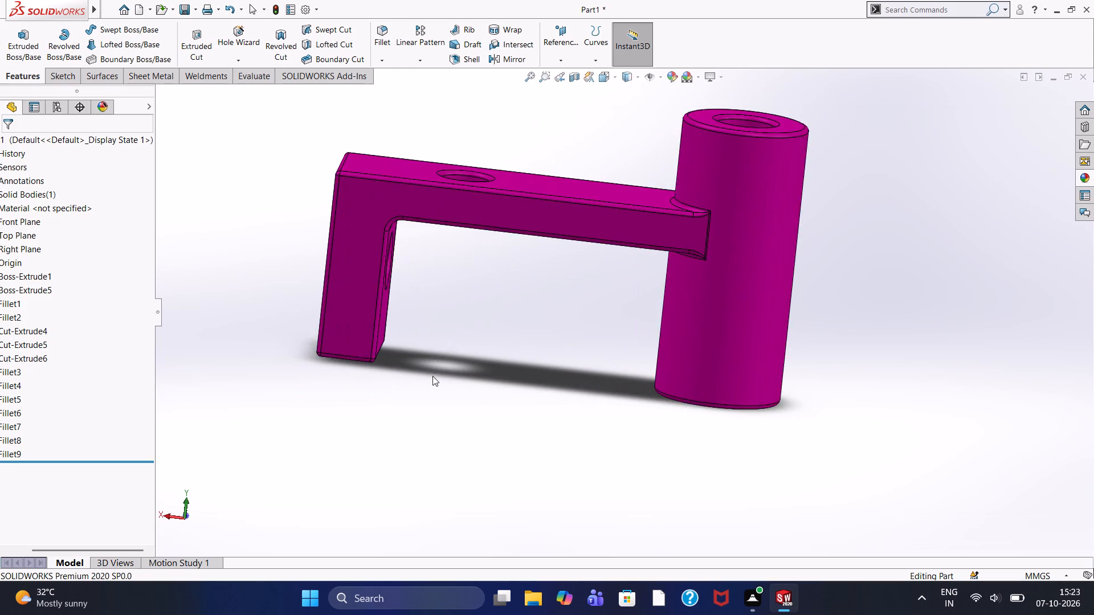
pyautogui.scroll(3, 433, 374)
pyautogui.moveTo(434, 370); pyautogui.dragTo(512, 463, button='middle')
pyautogui.scroll(-1, 507, 420)
pyautogui.scroll(2, 449, 337)
pyautogui.scroll(2, 516, 302)
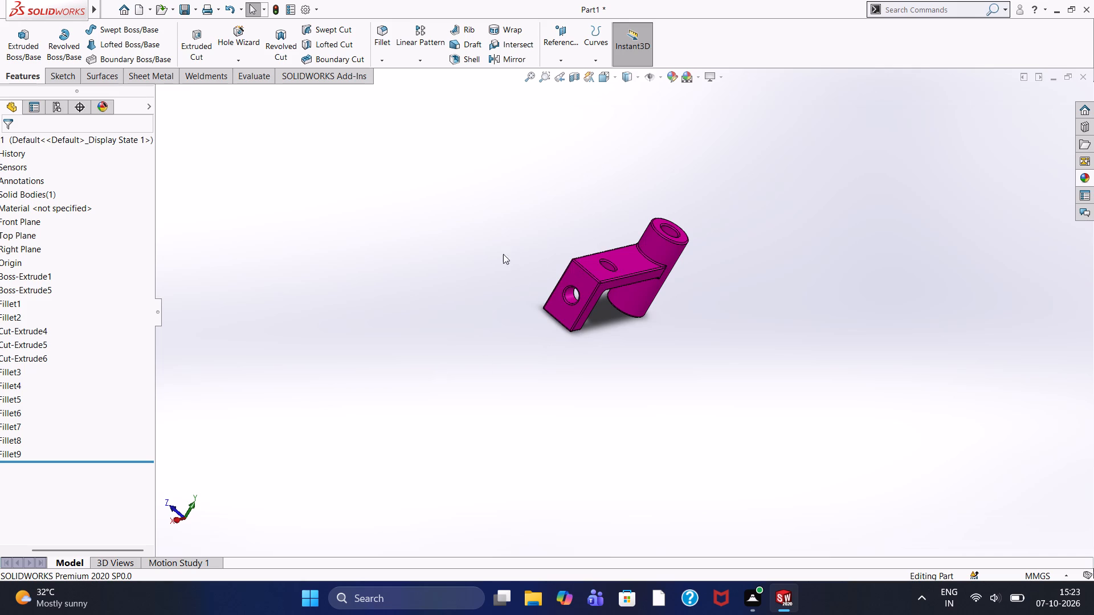
pyautogui.moveTo(447, 219); pyautogui.dragTo(477, 147, button='middle')
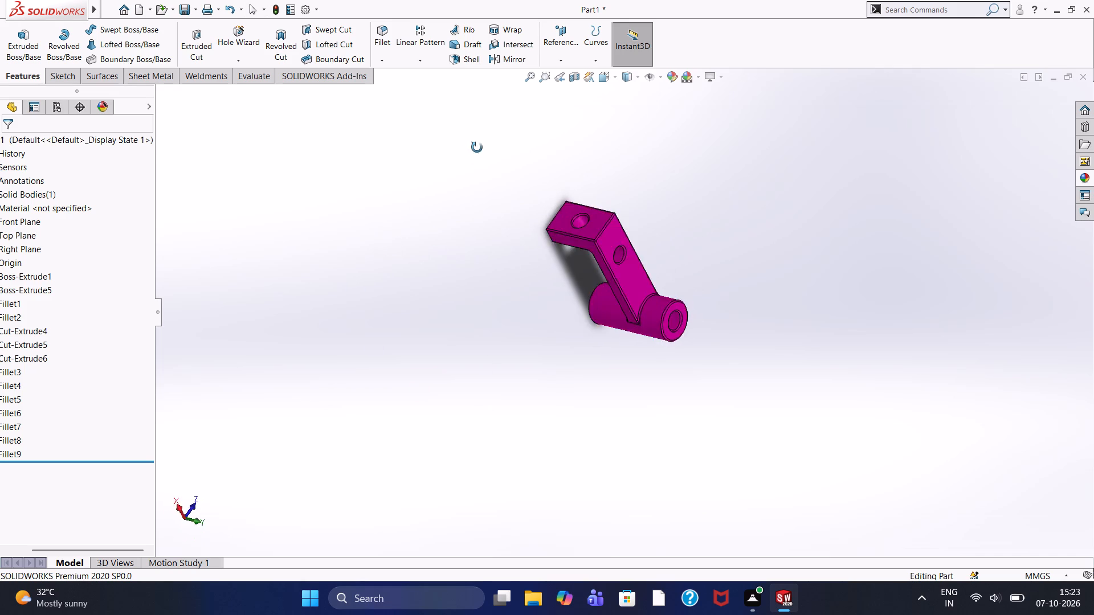
pyautogui.moveTo(477, 147); pyautogui.dragTo(452, 23, button='middle')
pyautogui.moveTo(629, 380); pyautogui.dragTo(569, 338, button='middle')
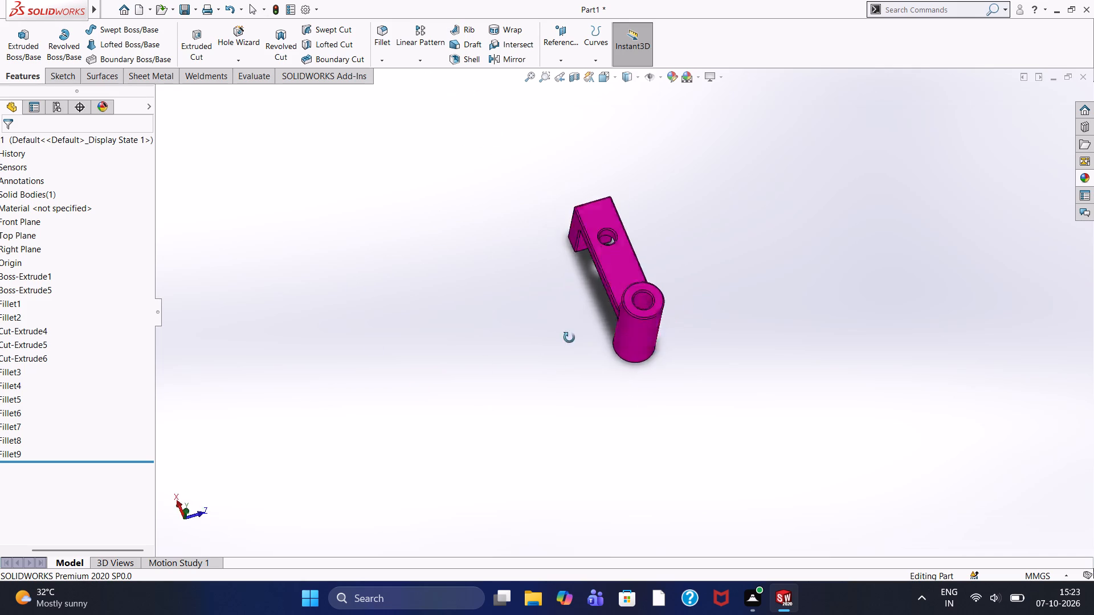
pyautogui.moveTo(569, 338); pyautogui.dragTo(369, 426, button='middle')
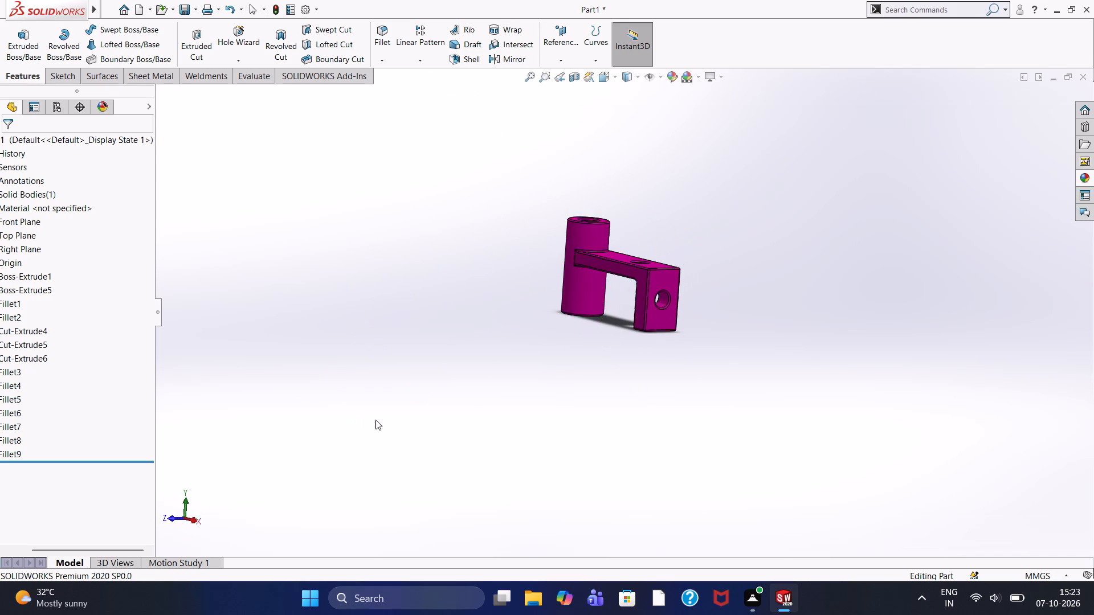
pyautogui.scroll(-2, 542, 244)
pyautogui.scroll(-3, 666, 304)
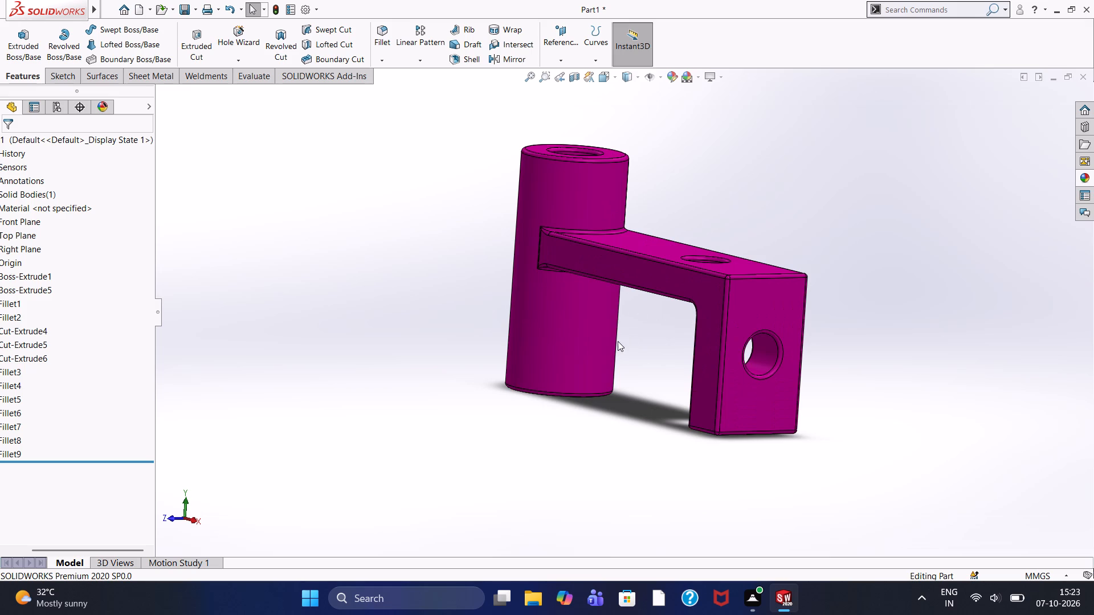
pyautogui.moveTo(638, 343); pyautogui.dragTo(655, 366, button='middle')
pyautogui.scroll(1, 649, 362)
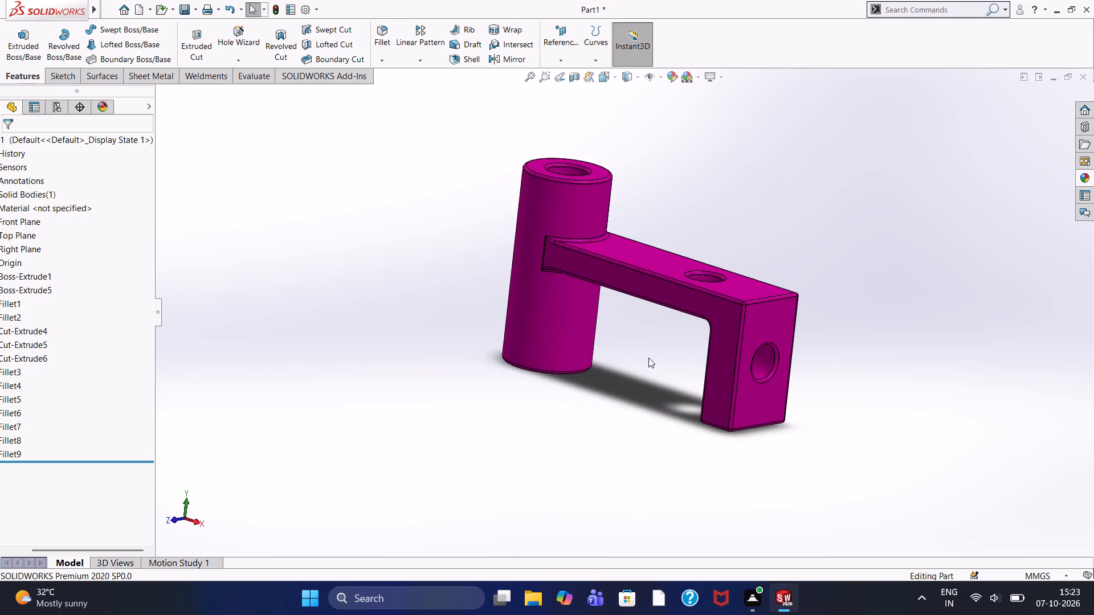
pyautogui.moveTo(648, 358); pyautogui.dragTo(663, 344, button='middle')
pyautogui.middleClick(663, 344)
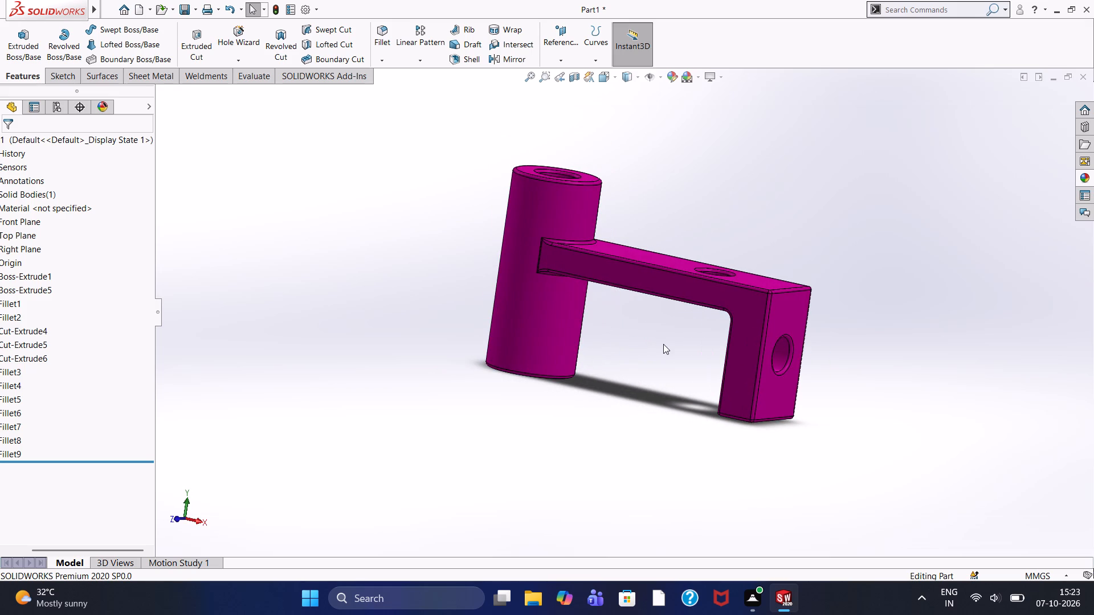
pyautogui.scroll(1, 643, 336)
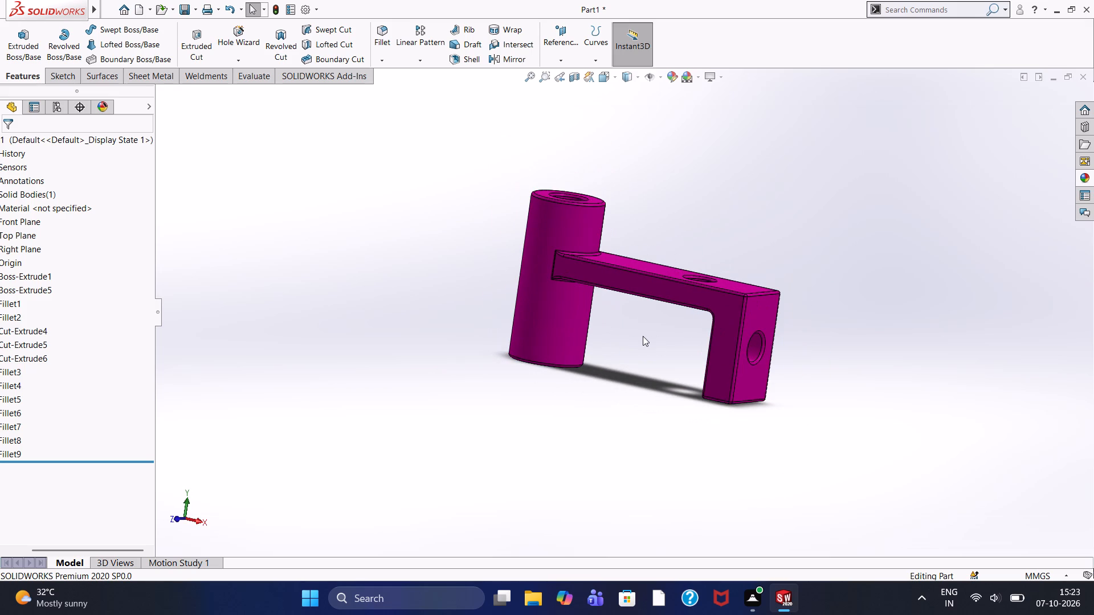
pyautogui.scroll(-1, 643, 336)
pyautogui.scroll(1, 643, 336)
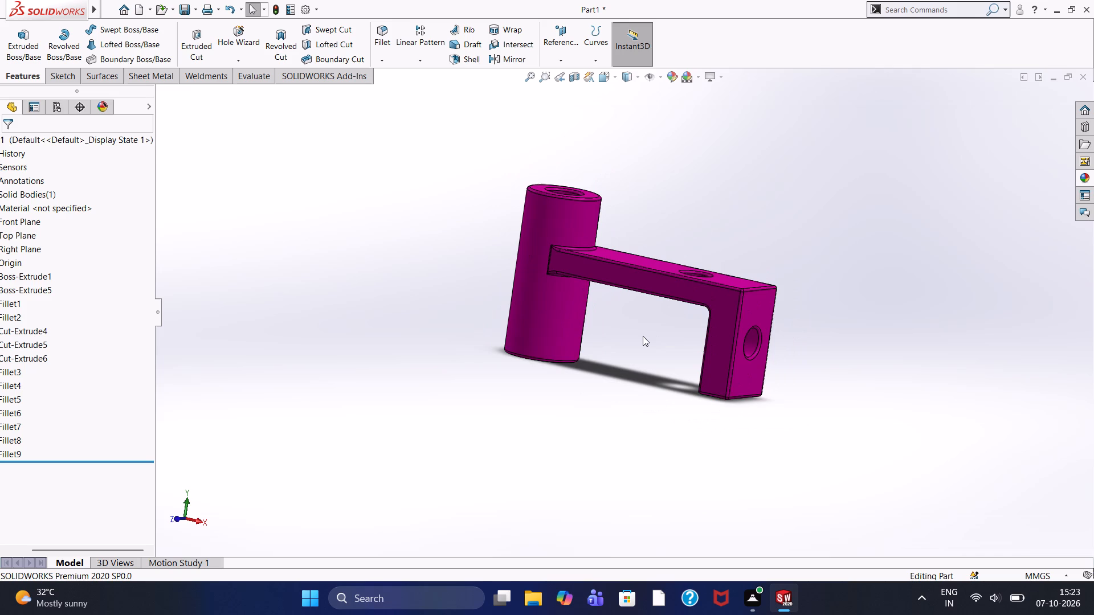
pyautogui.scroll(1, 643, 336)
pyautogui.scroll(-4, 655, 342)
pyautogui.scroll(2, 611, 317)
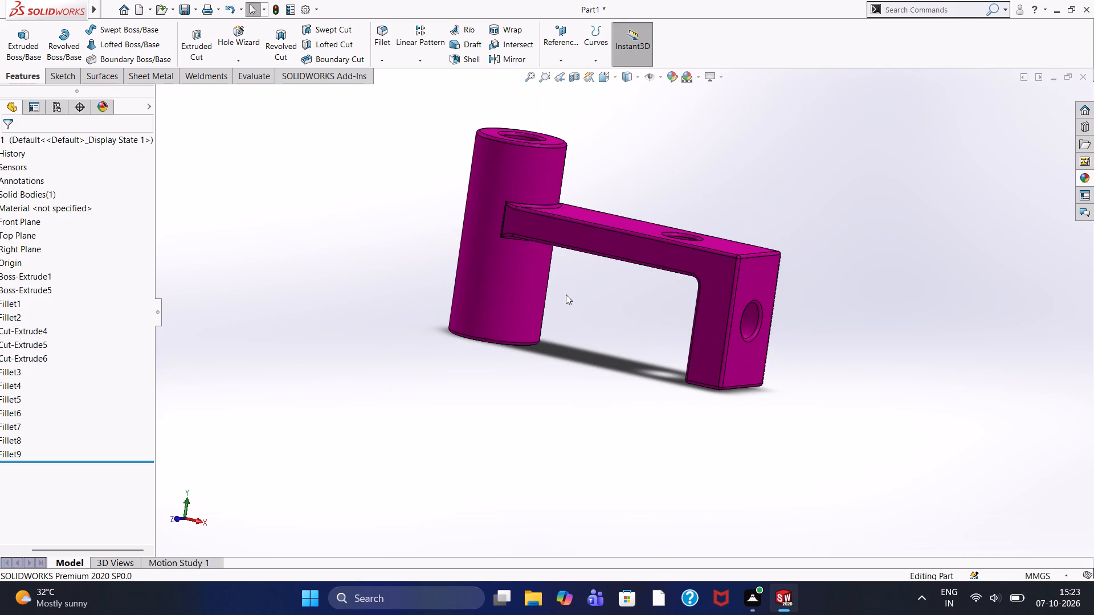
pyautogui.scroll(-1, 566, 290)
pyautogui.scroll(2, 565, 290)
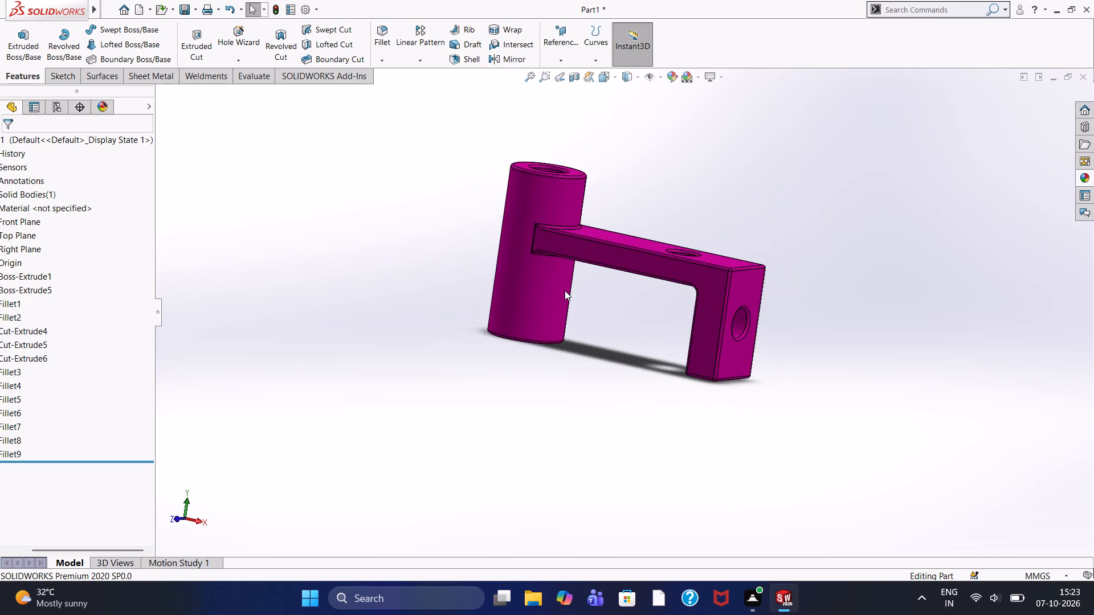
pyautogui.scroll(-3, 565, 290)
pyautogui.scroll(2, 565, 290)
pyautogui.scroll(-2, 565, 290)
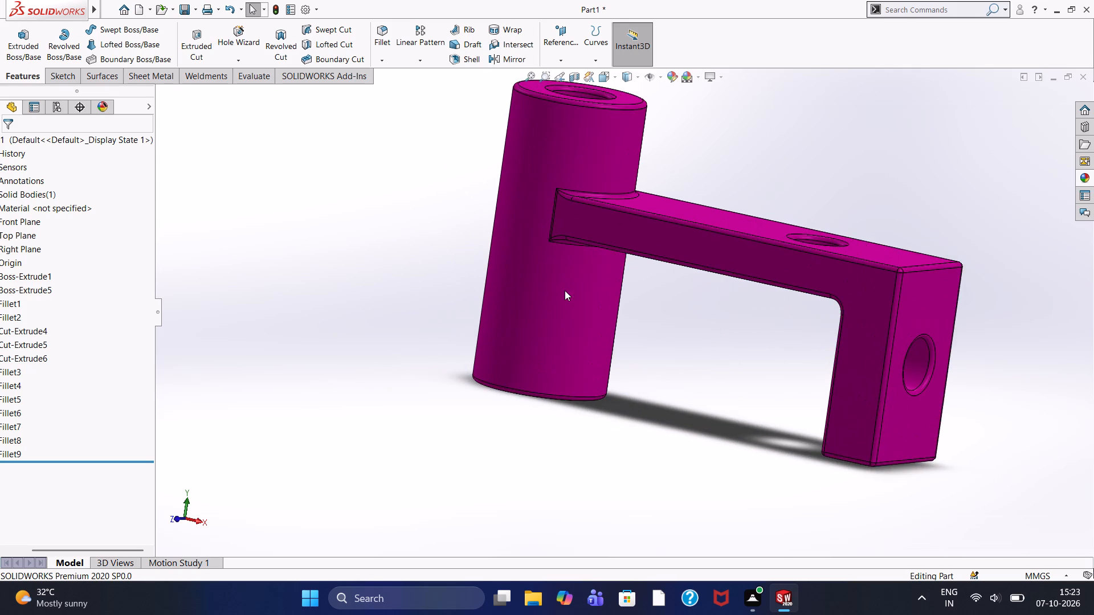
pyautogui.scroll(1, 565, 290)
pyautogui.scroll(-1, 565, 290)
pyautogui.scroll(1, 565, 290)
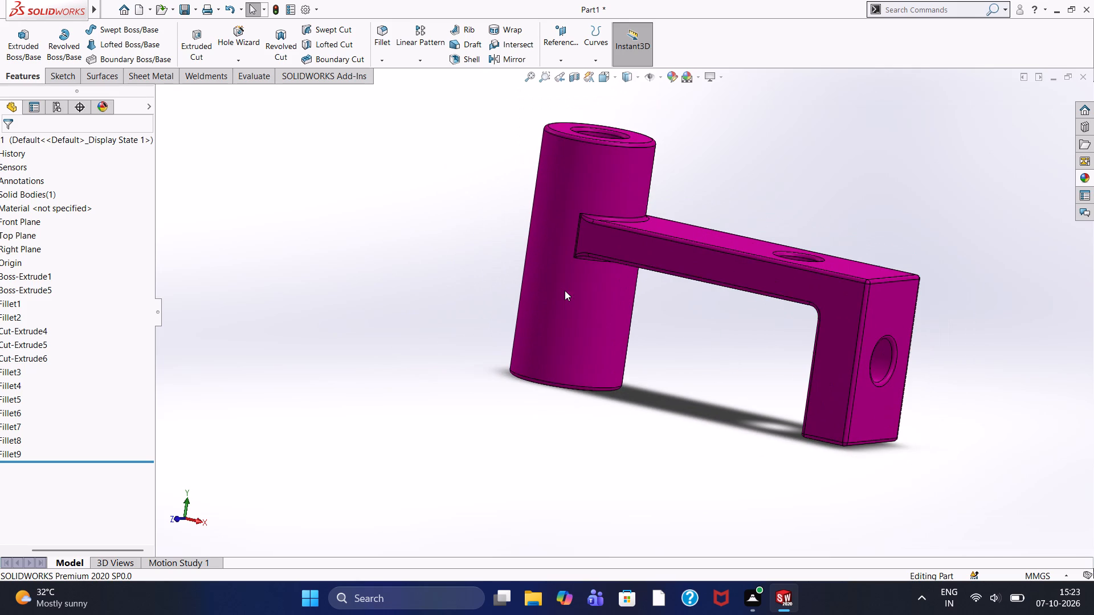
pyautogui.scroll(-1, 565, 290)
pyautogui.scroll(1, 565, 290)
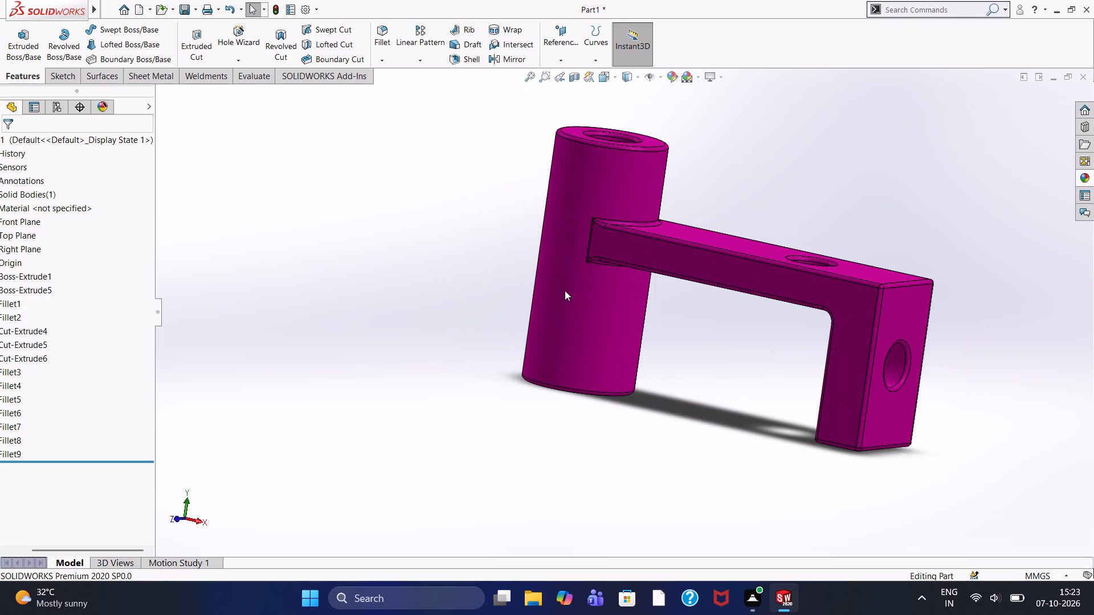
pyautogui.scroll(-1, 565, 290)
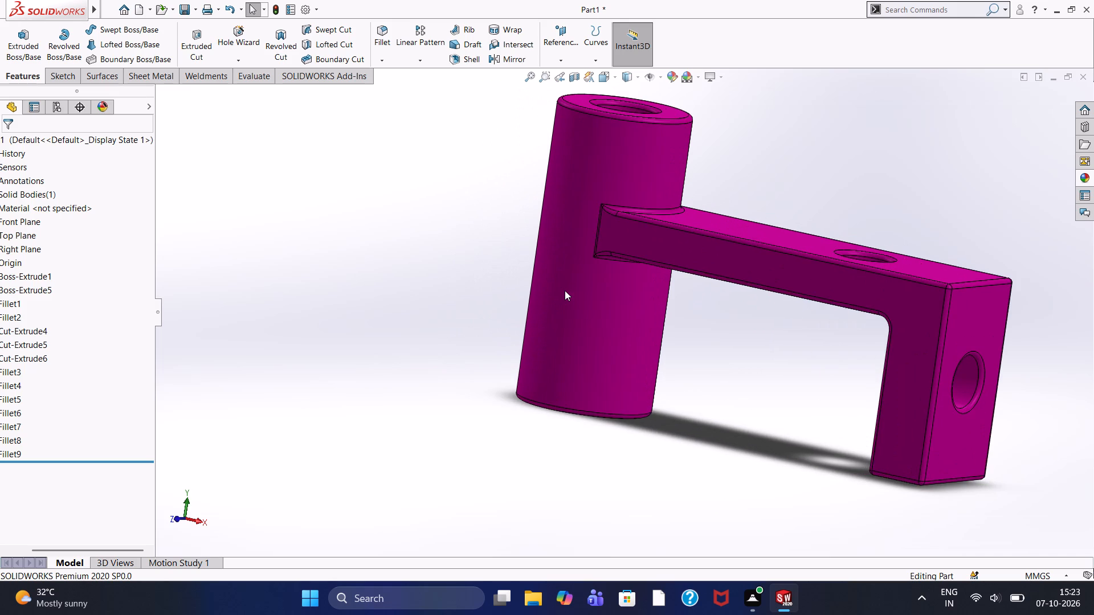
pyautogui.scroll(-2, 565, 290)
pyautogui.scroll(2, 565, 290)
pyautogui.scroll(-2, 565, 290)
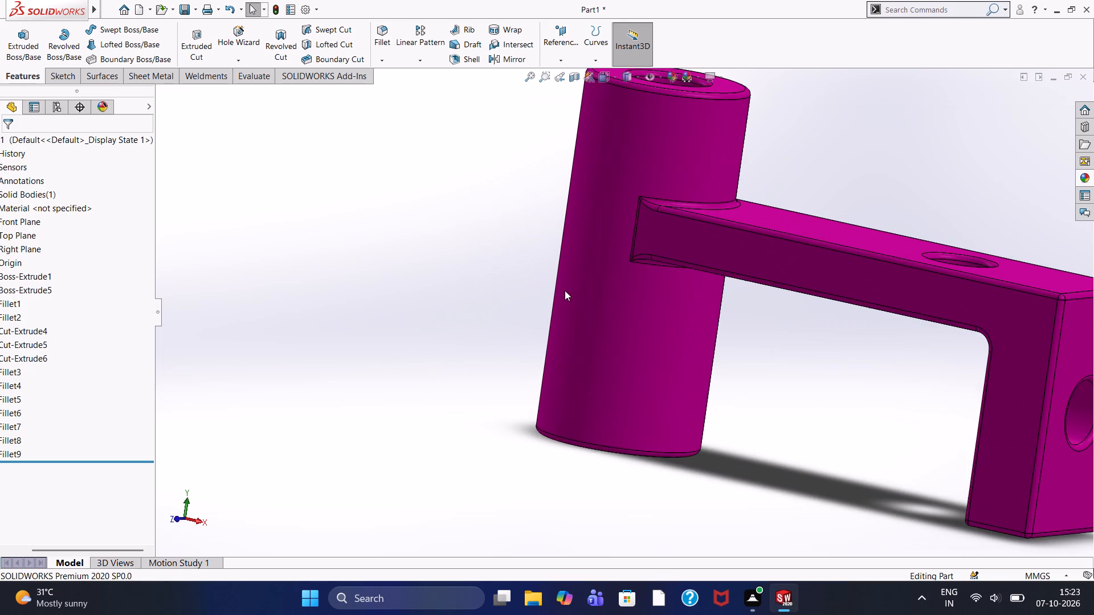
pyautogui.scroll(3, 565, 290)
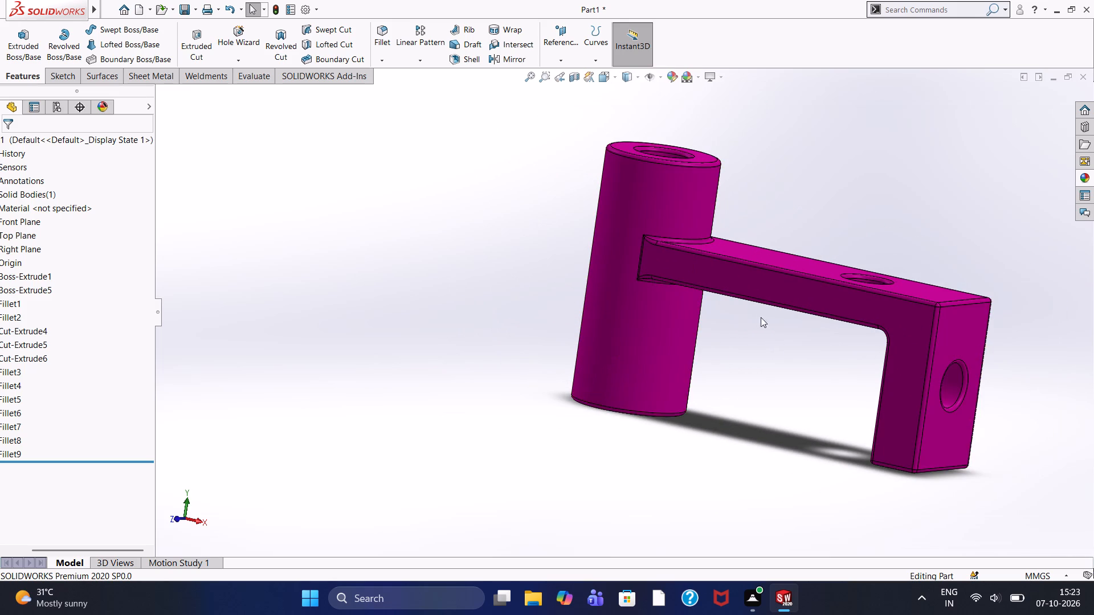
# Examine more closely the arm-to-boss junction fillets, the boss's bottom edge and the arm's rounded inner corner at the leg.
pyautogui.scroll(-1, 730, 330)
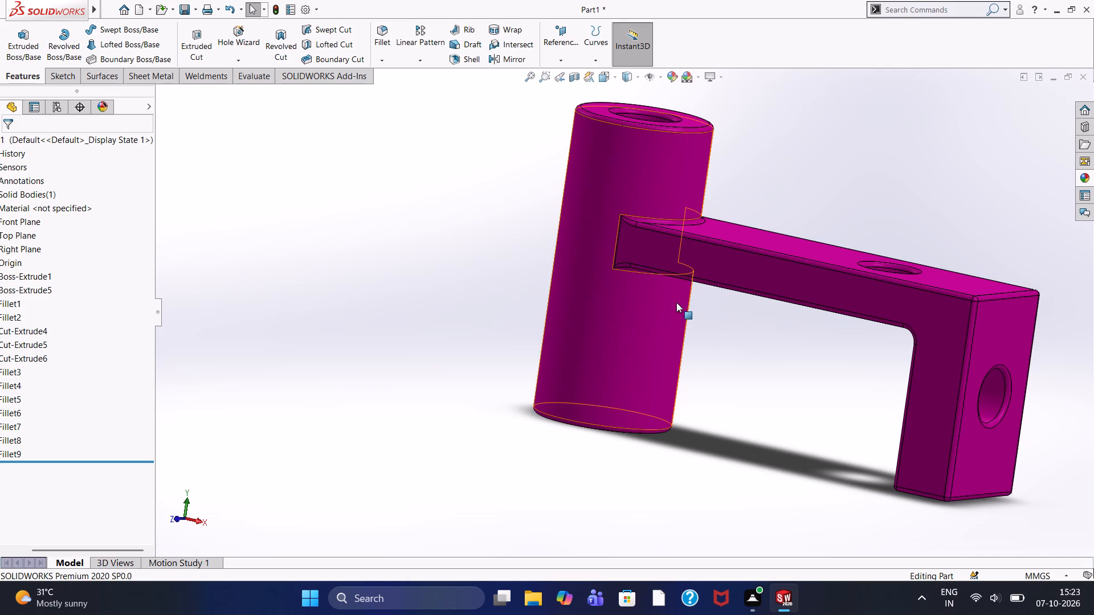
pyautogui.scroll(-2, 707, 323)
pyautogui.scroll(1, 707, 323)
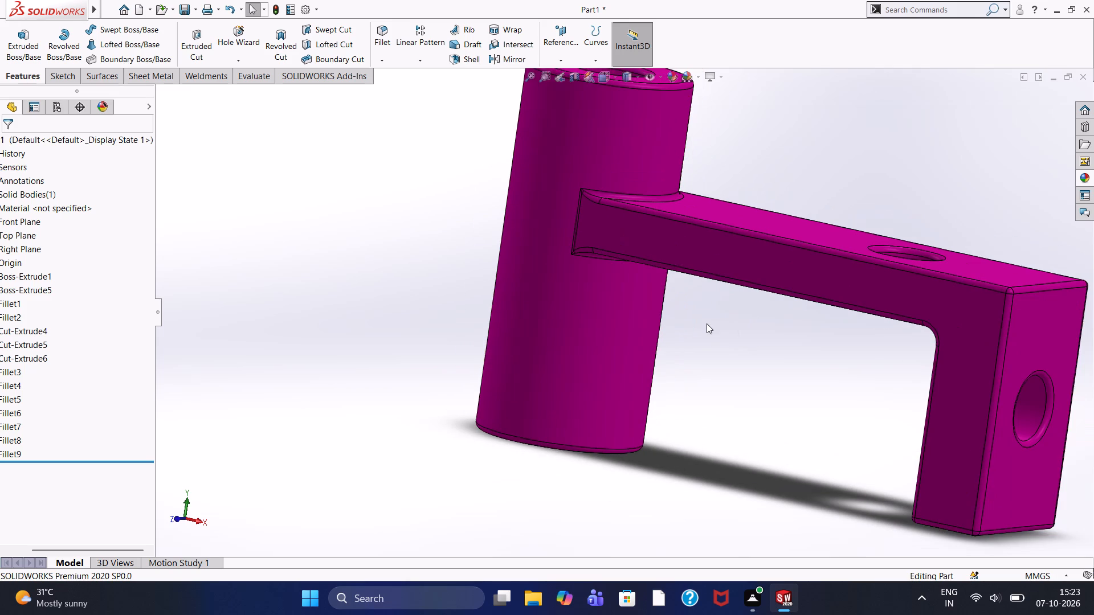
pyautogui.scroll(-2, 707, 323)
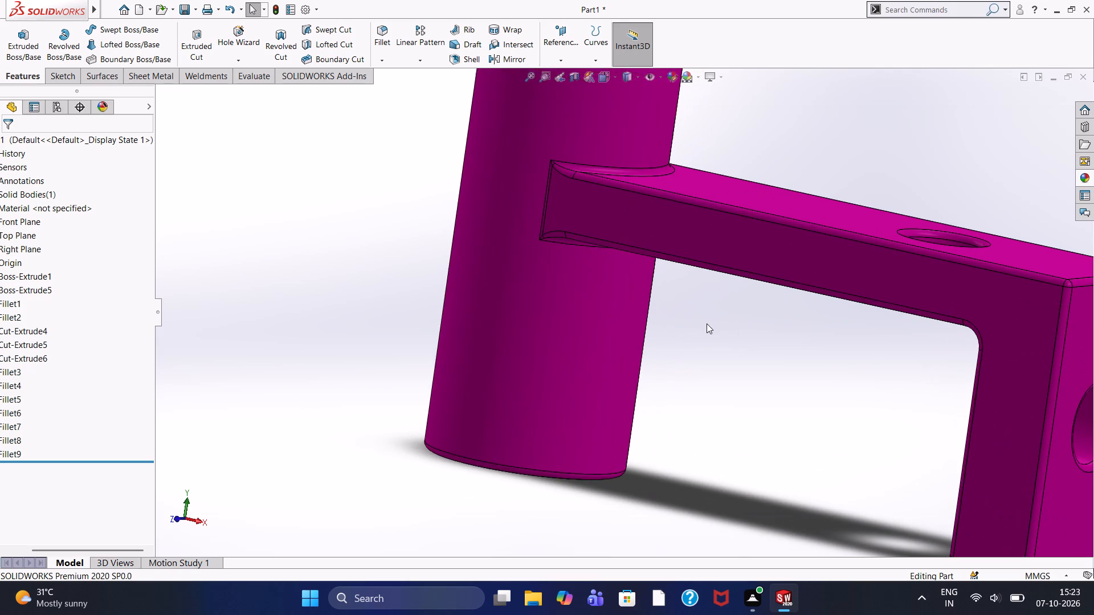
pyautogui.scroll(-1, 707, 323)
pyautogui.scroll(1, 707, 323)
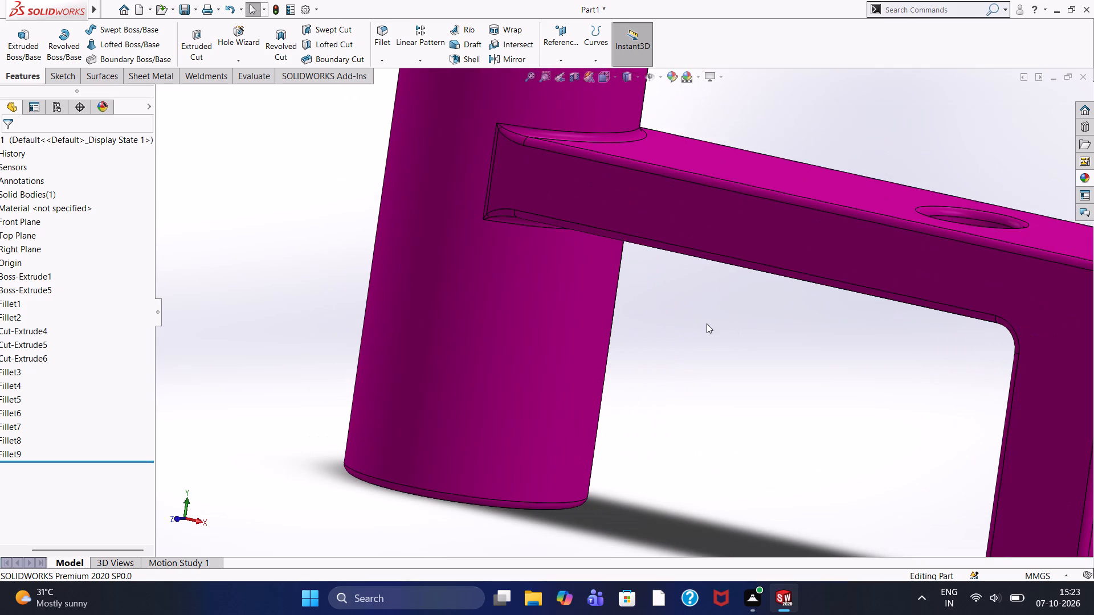
pyautogui.scroll(-1, 707, 323)
pyautogui.scroll(1, 707, 323)
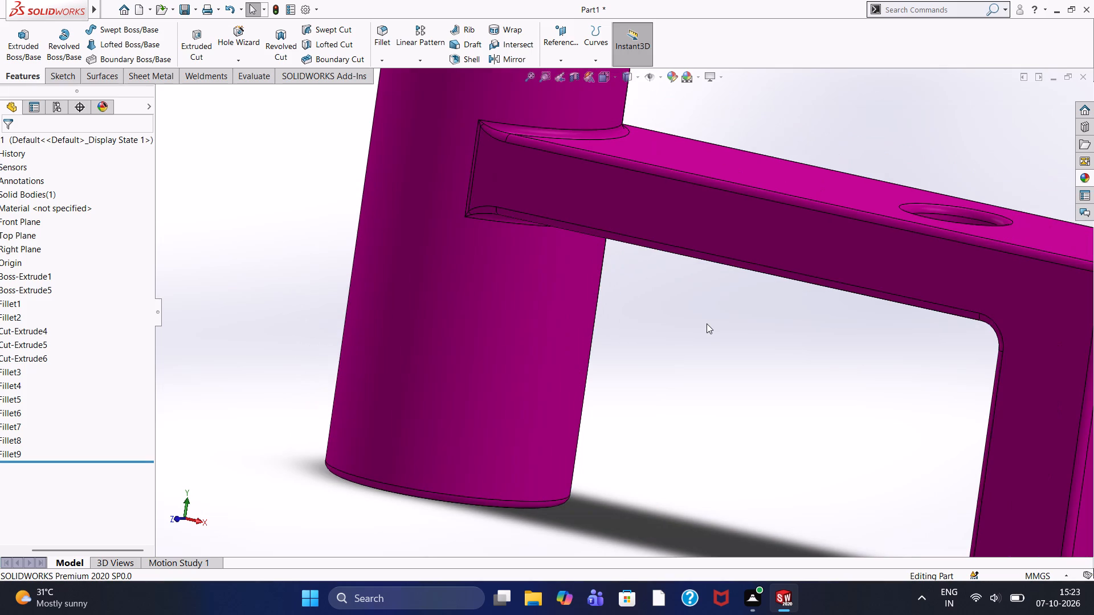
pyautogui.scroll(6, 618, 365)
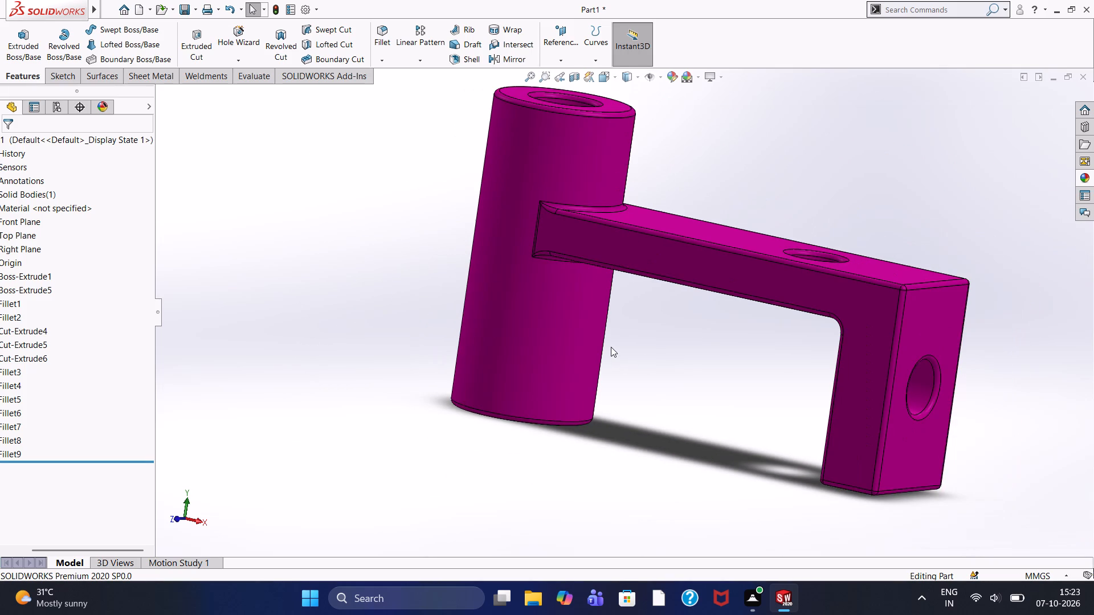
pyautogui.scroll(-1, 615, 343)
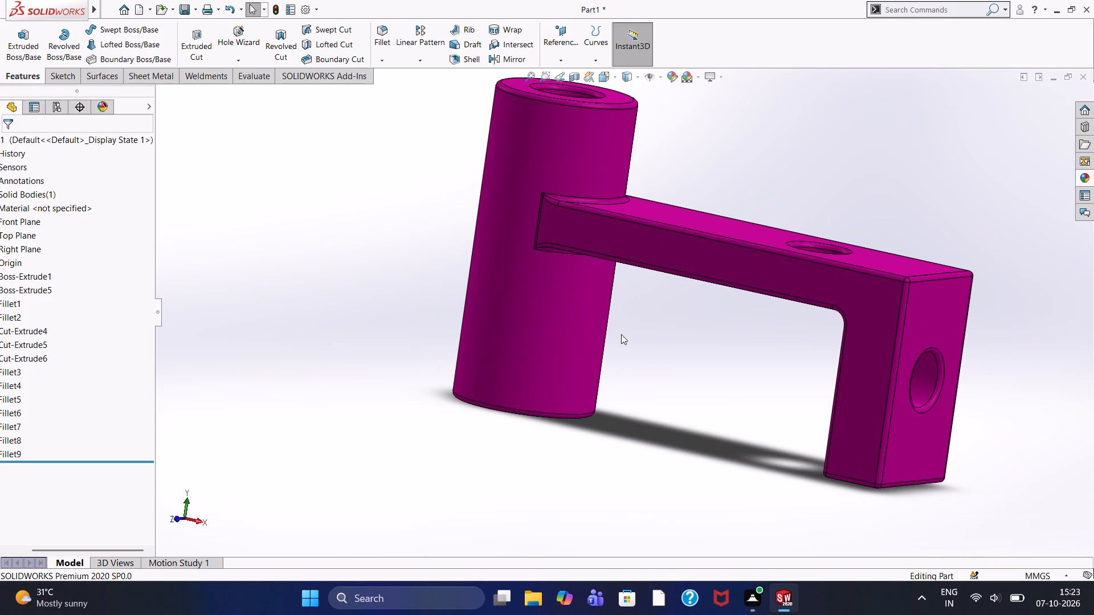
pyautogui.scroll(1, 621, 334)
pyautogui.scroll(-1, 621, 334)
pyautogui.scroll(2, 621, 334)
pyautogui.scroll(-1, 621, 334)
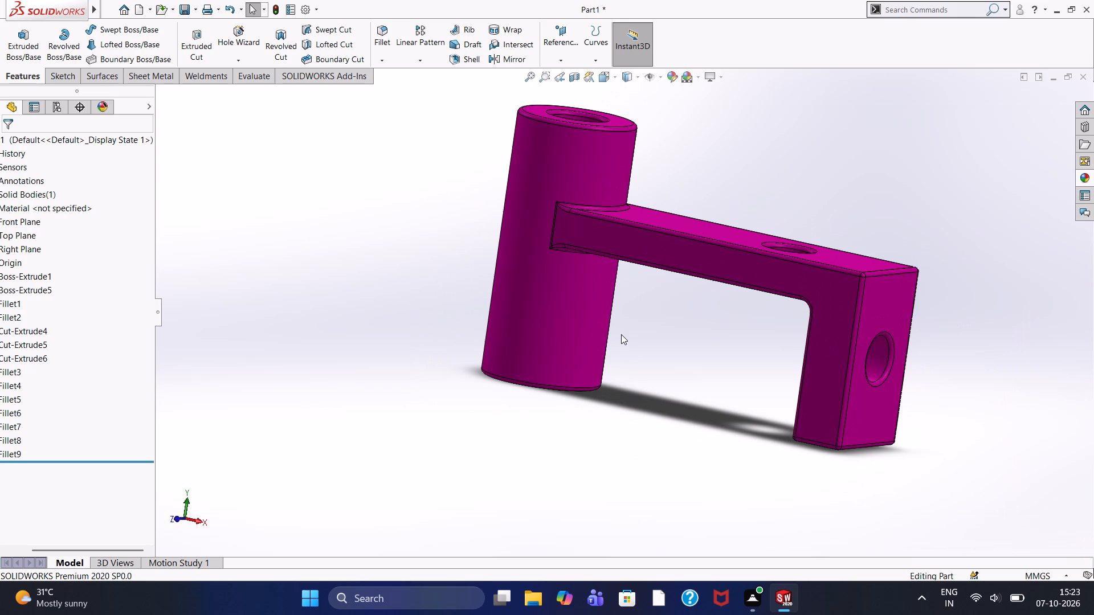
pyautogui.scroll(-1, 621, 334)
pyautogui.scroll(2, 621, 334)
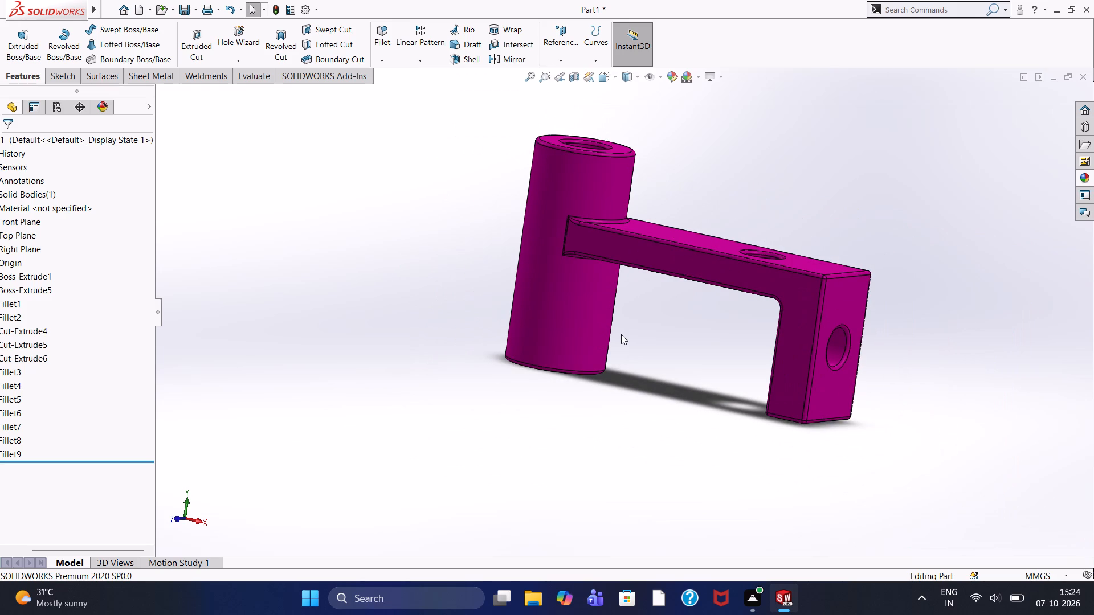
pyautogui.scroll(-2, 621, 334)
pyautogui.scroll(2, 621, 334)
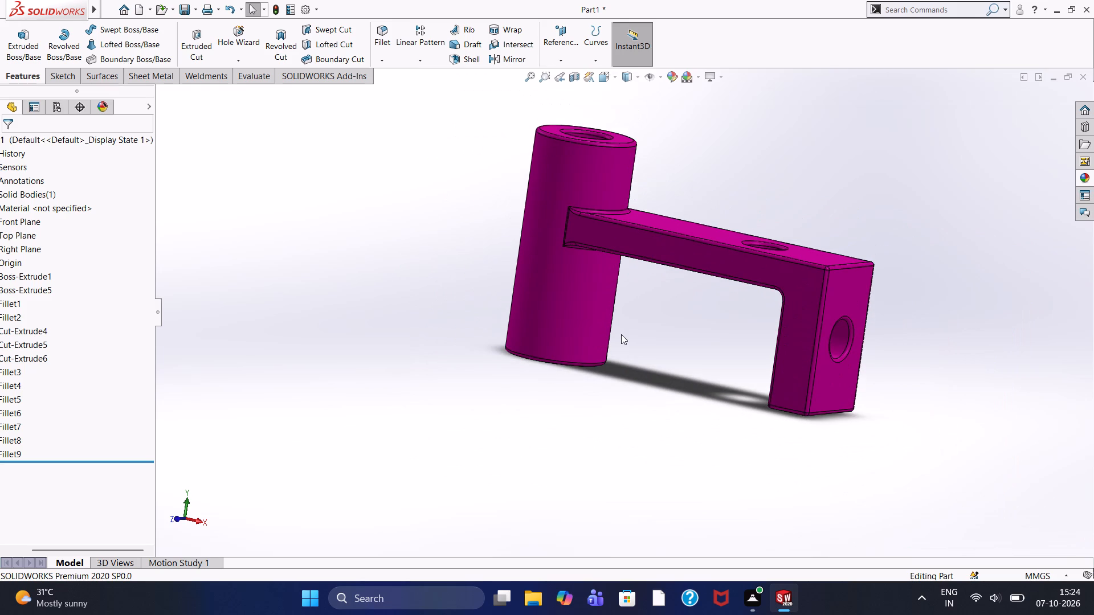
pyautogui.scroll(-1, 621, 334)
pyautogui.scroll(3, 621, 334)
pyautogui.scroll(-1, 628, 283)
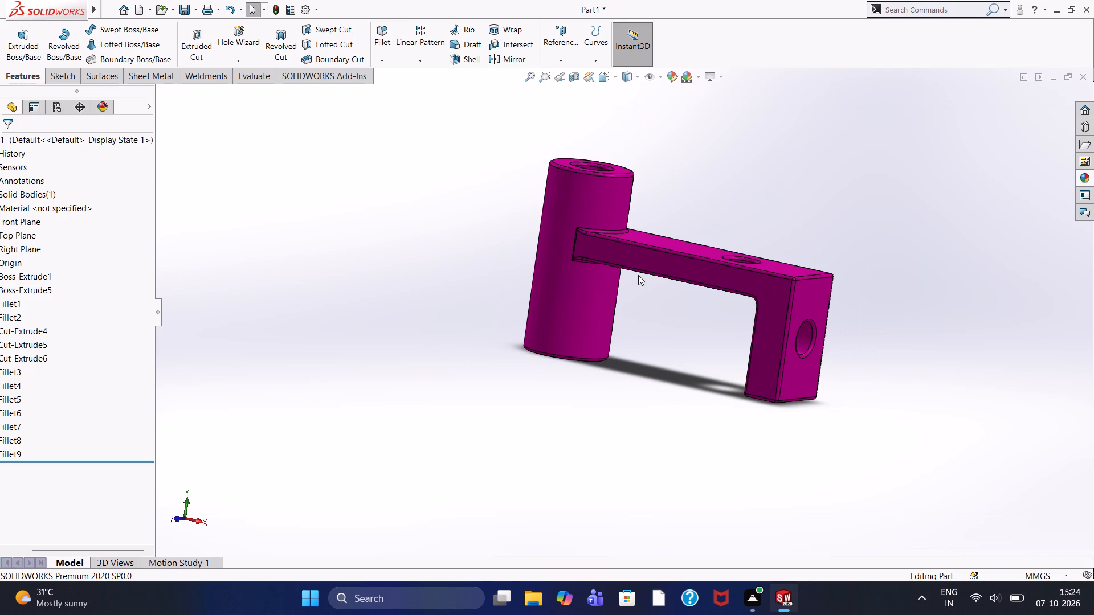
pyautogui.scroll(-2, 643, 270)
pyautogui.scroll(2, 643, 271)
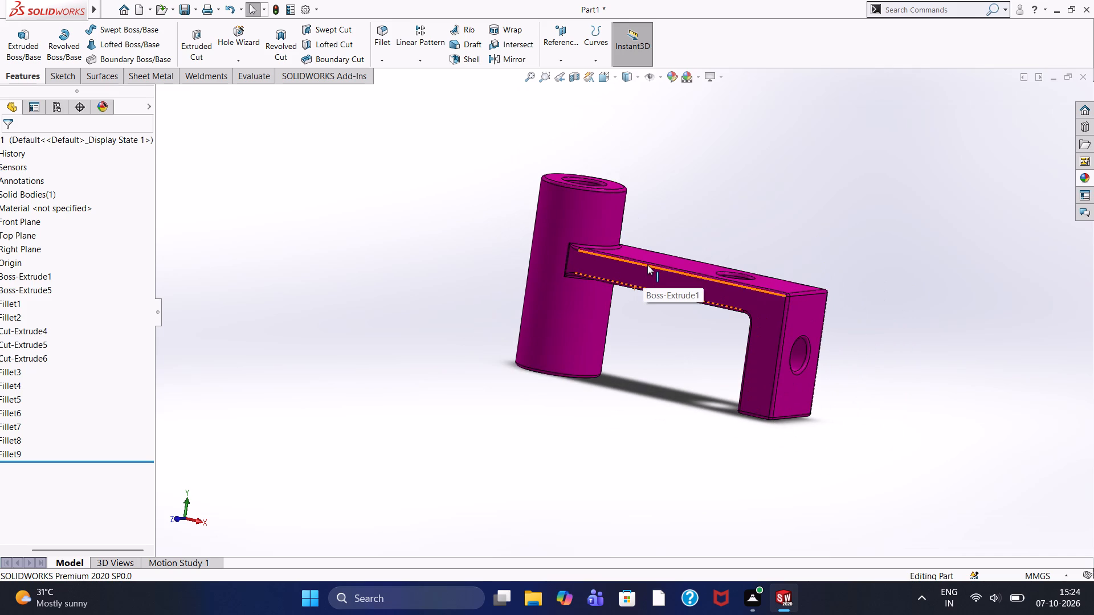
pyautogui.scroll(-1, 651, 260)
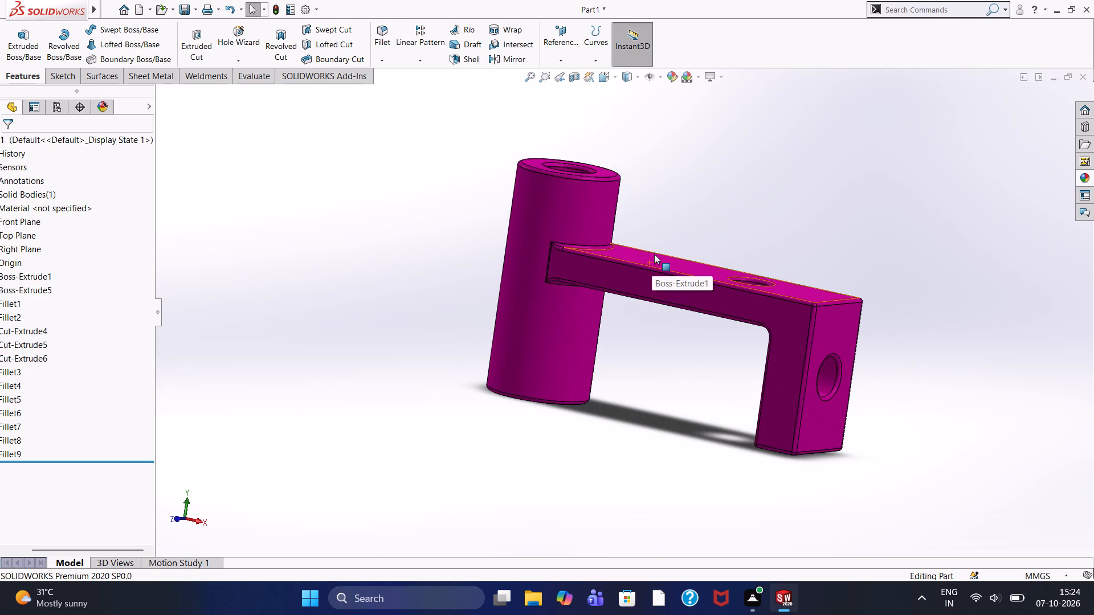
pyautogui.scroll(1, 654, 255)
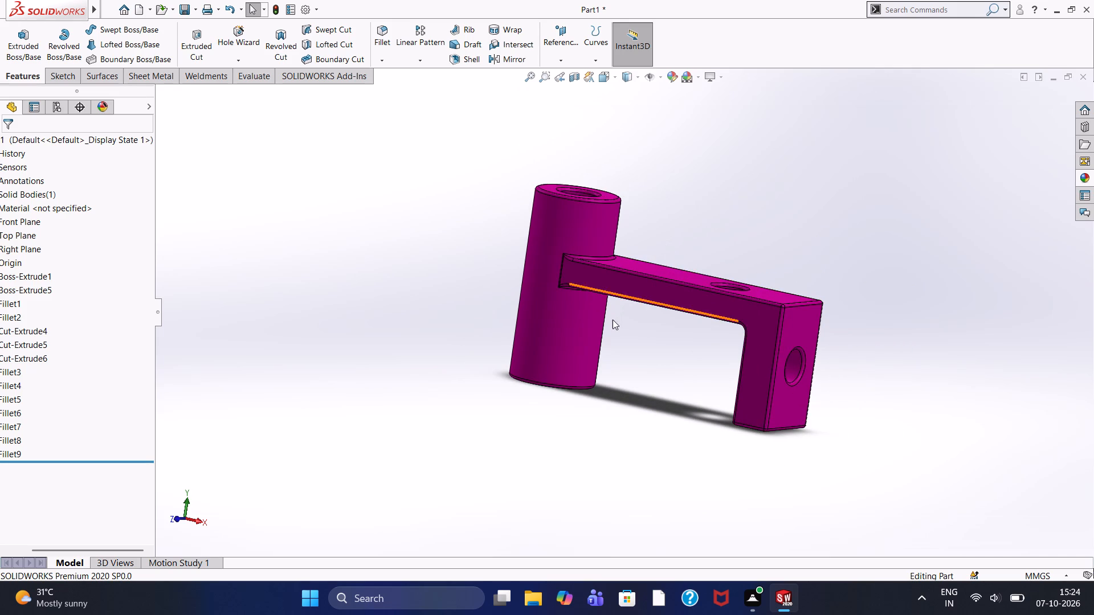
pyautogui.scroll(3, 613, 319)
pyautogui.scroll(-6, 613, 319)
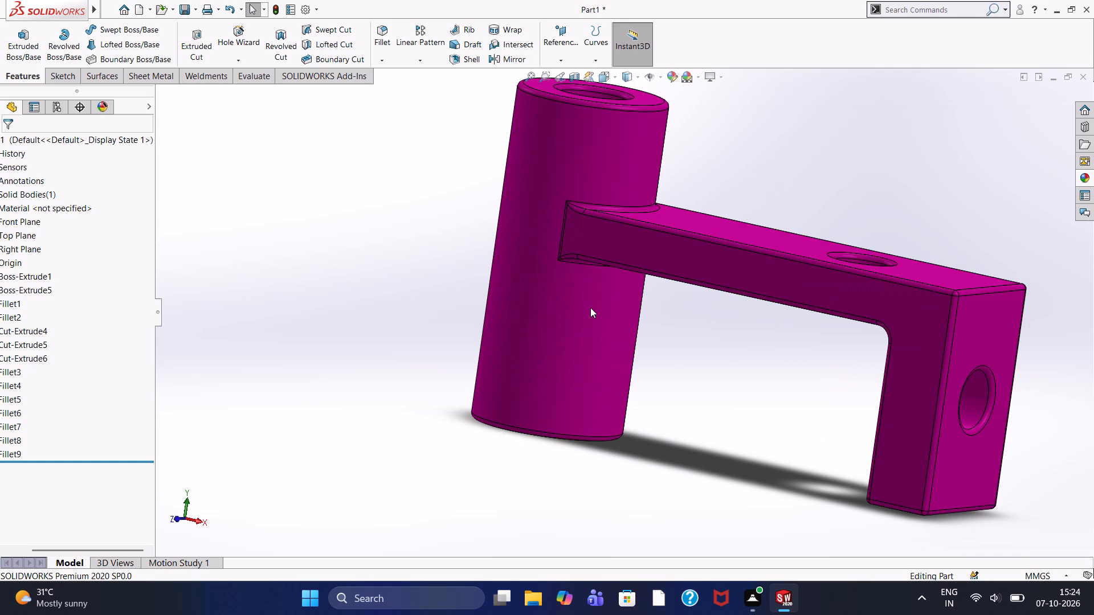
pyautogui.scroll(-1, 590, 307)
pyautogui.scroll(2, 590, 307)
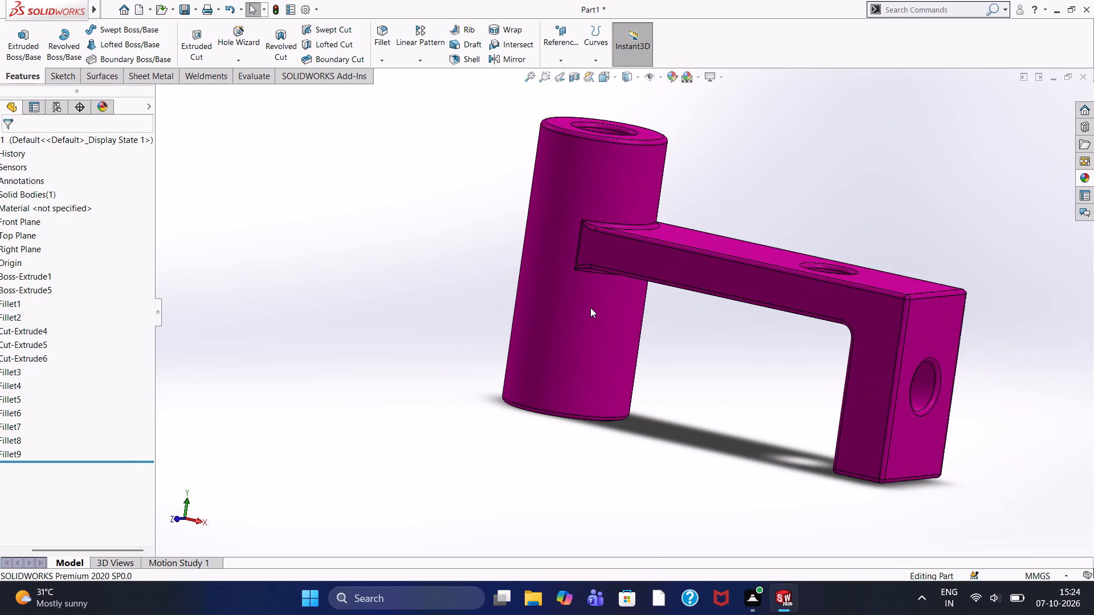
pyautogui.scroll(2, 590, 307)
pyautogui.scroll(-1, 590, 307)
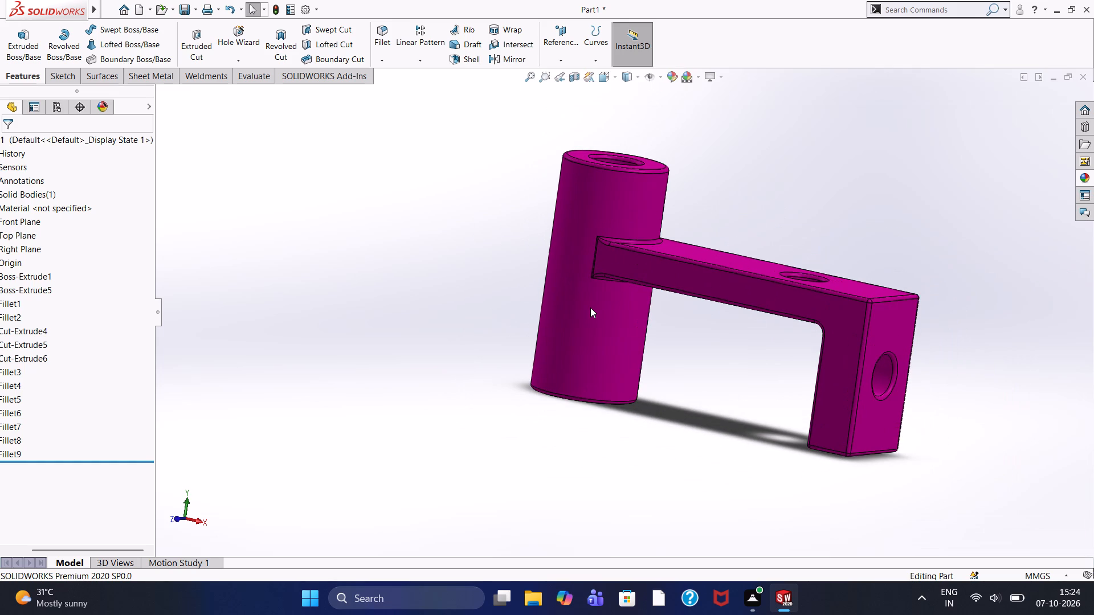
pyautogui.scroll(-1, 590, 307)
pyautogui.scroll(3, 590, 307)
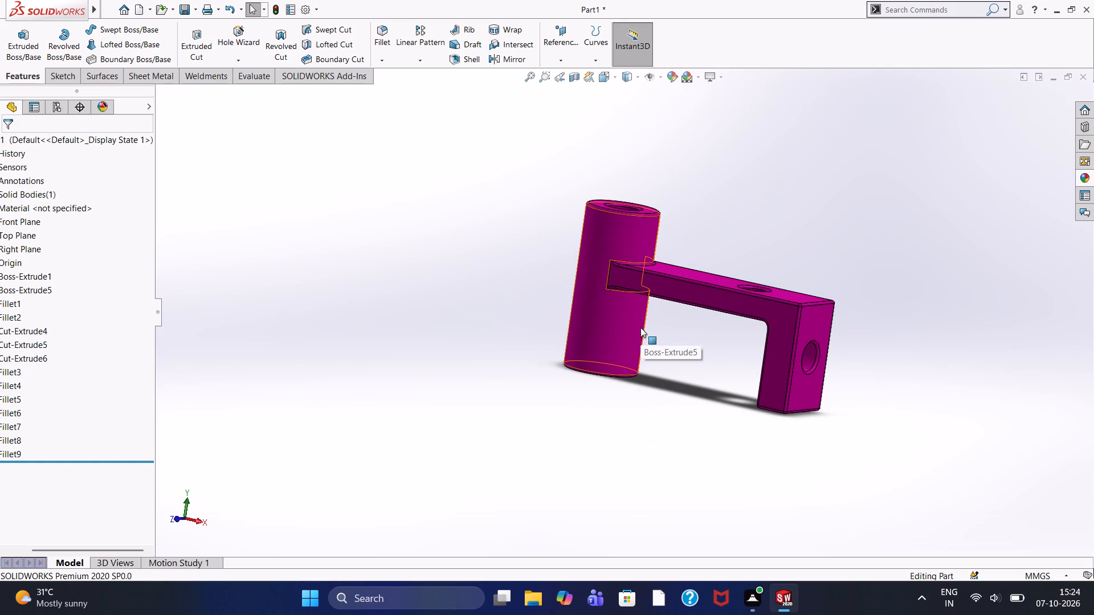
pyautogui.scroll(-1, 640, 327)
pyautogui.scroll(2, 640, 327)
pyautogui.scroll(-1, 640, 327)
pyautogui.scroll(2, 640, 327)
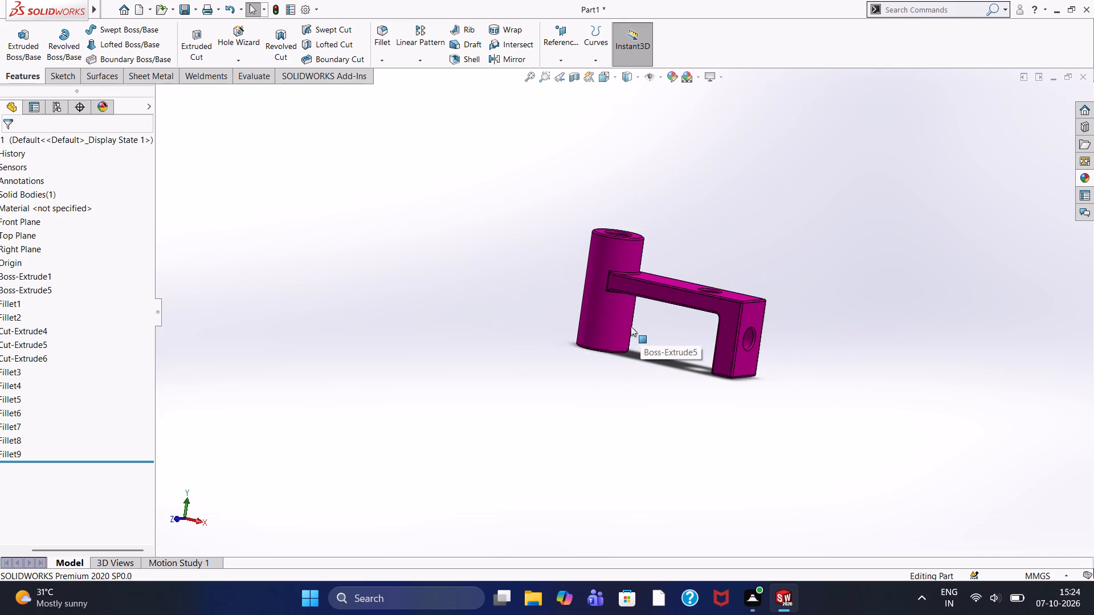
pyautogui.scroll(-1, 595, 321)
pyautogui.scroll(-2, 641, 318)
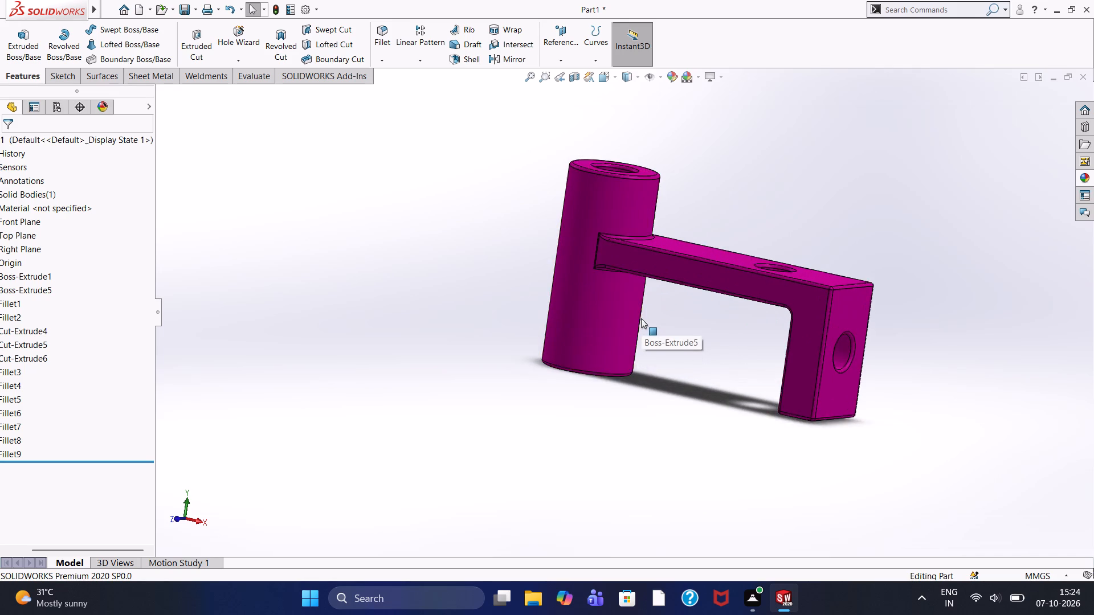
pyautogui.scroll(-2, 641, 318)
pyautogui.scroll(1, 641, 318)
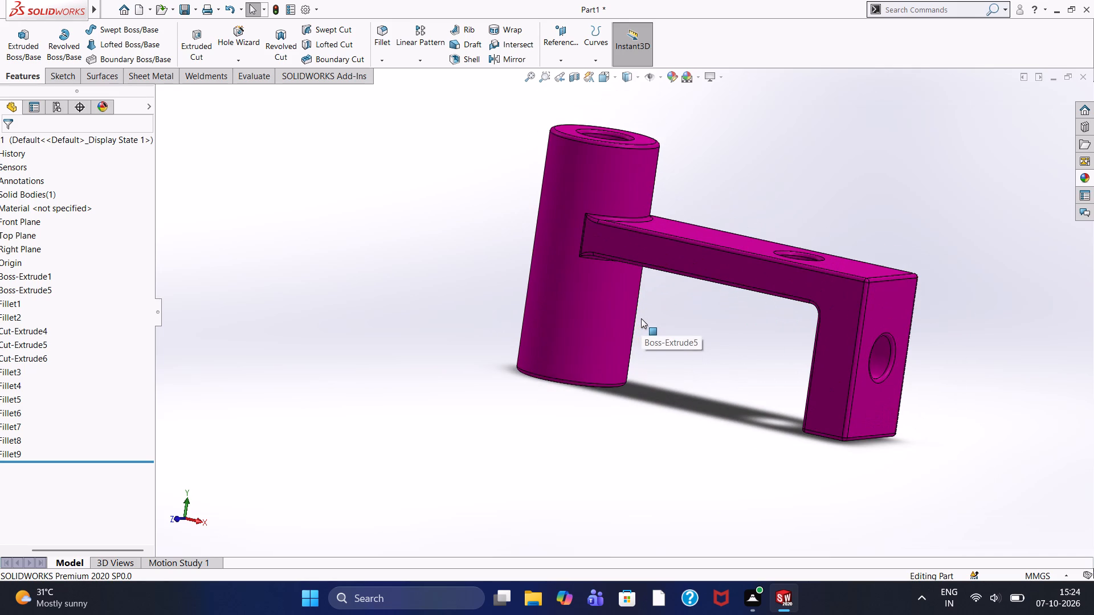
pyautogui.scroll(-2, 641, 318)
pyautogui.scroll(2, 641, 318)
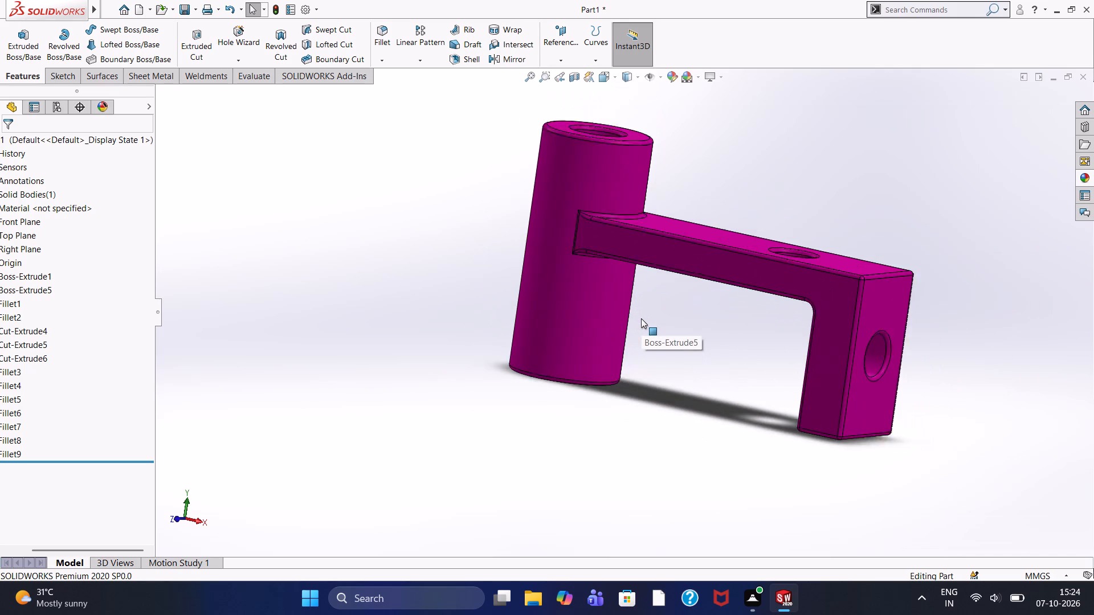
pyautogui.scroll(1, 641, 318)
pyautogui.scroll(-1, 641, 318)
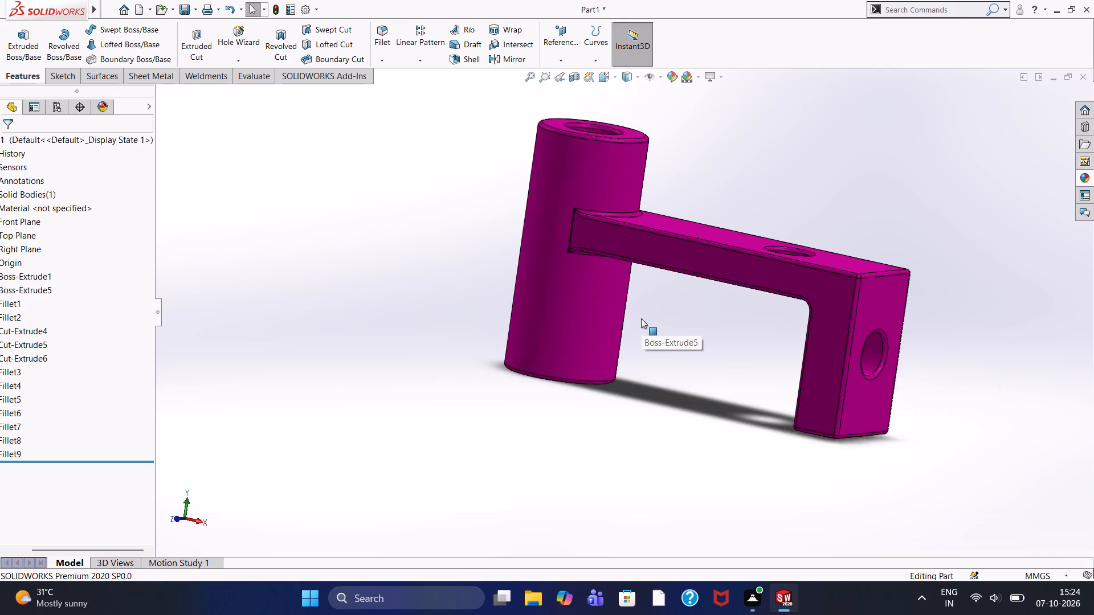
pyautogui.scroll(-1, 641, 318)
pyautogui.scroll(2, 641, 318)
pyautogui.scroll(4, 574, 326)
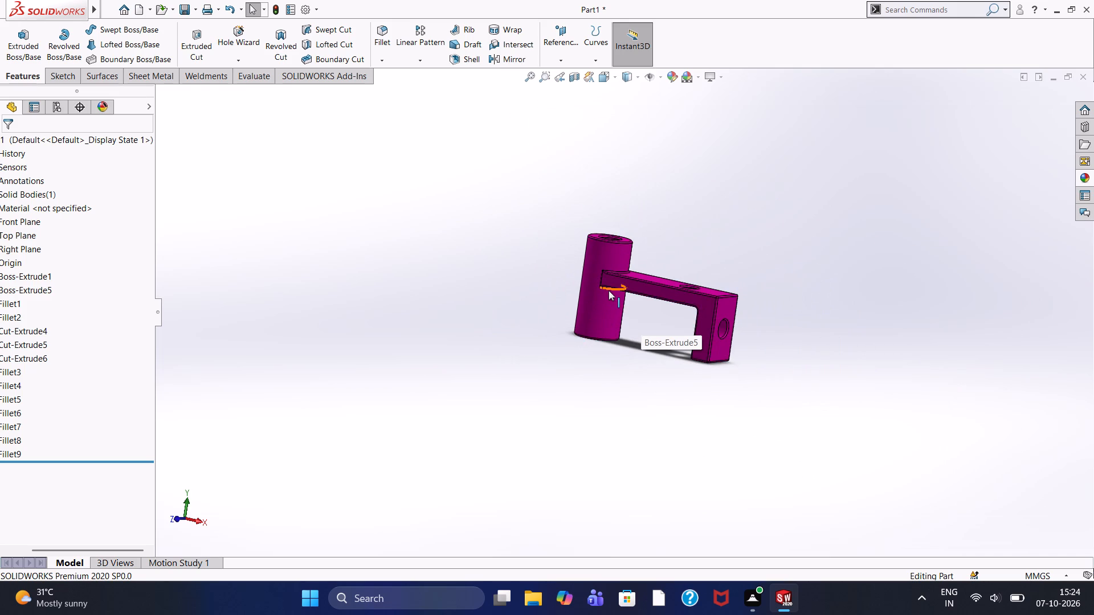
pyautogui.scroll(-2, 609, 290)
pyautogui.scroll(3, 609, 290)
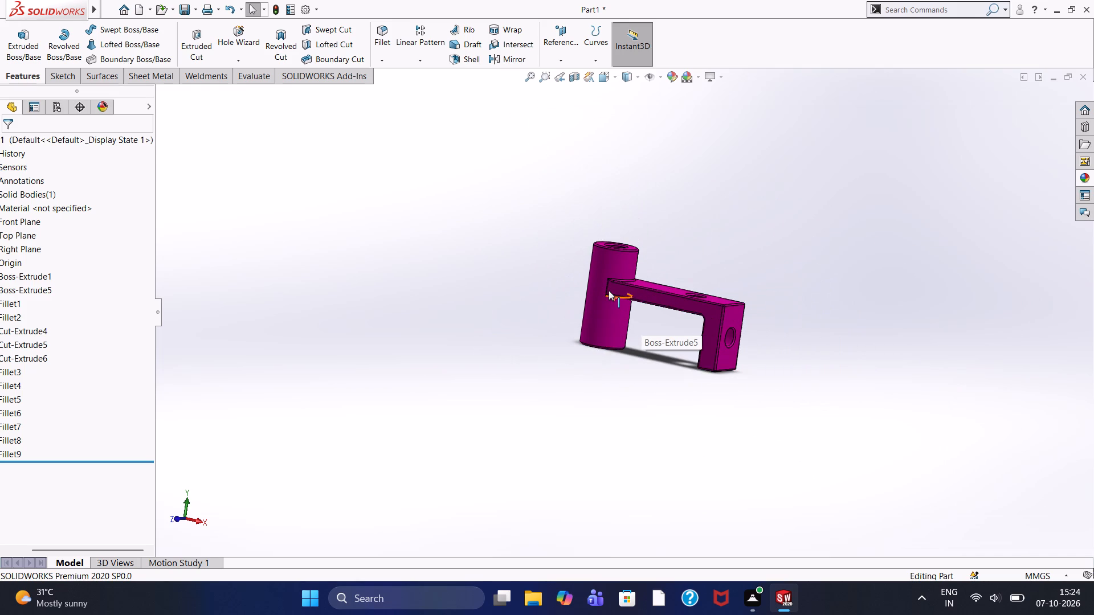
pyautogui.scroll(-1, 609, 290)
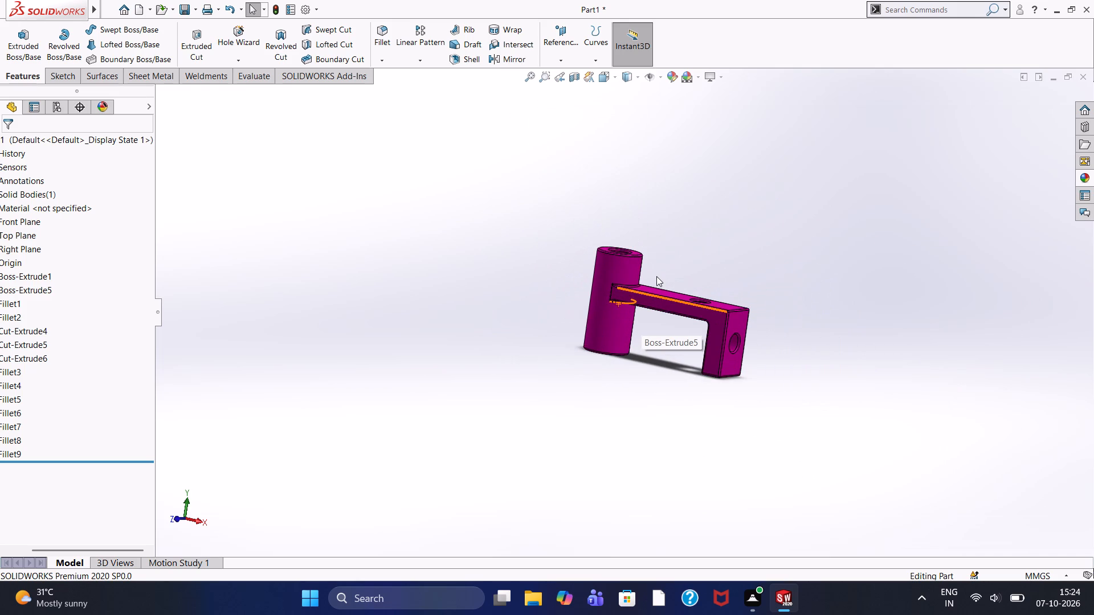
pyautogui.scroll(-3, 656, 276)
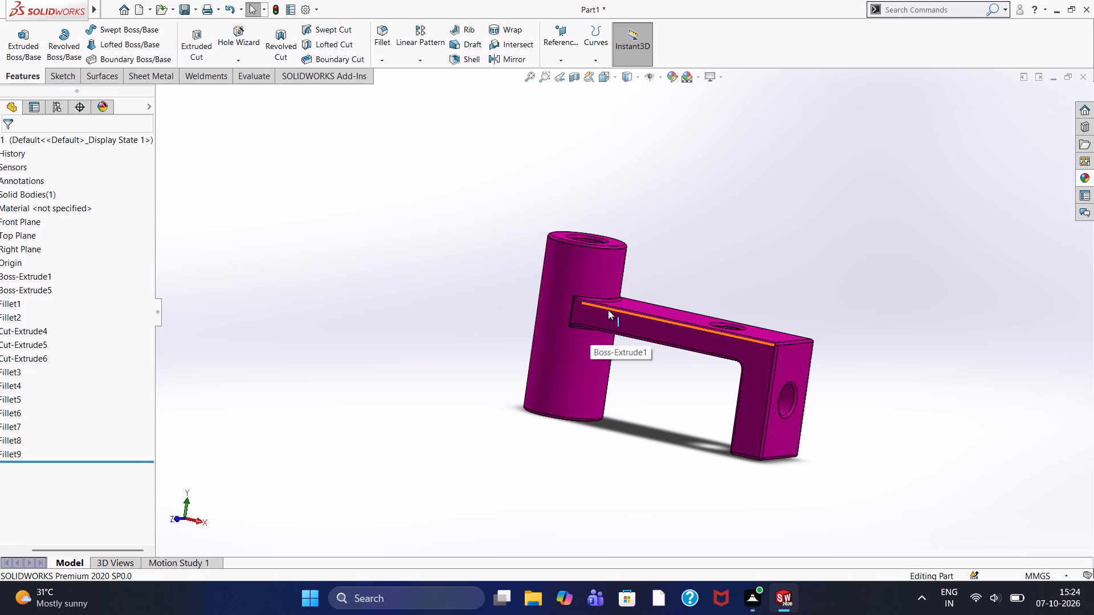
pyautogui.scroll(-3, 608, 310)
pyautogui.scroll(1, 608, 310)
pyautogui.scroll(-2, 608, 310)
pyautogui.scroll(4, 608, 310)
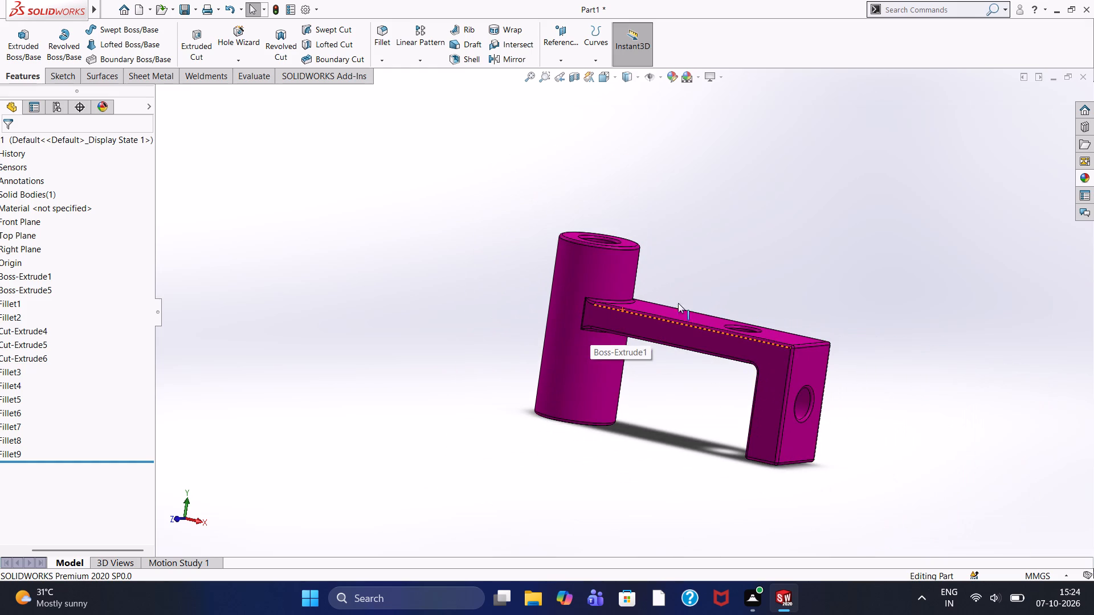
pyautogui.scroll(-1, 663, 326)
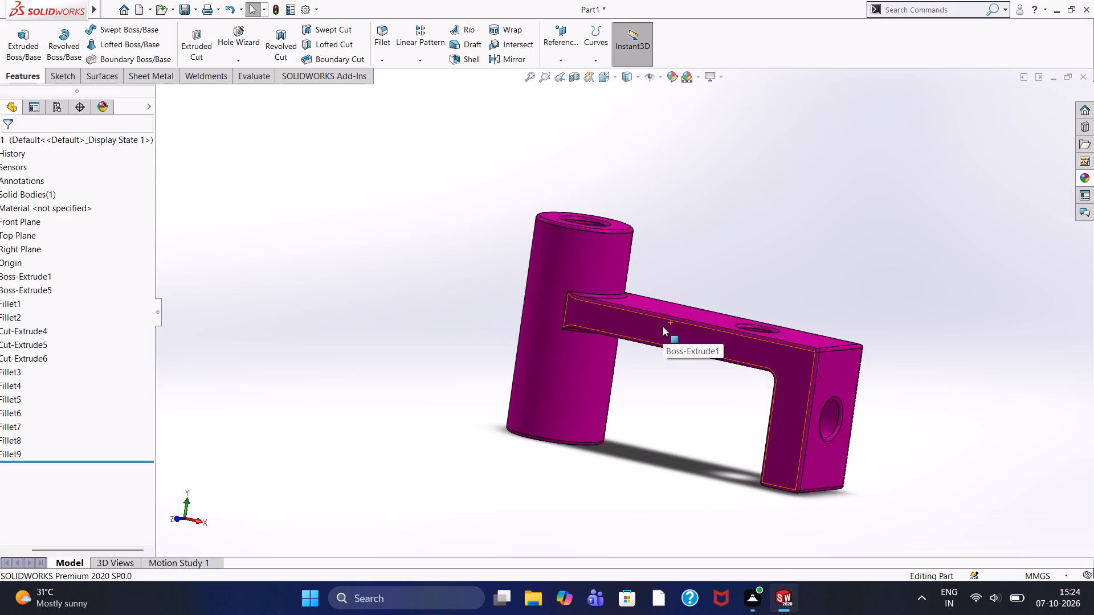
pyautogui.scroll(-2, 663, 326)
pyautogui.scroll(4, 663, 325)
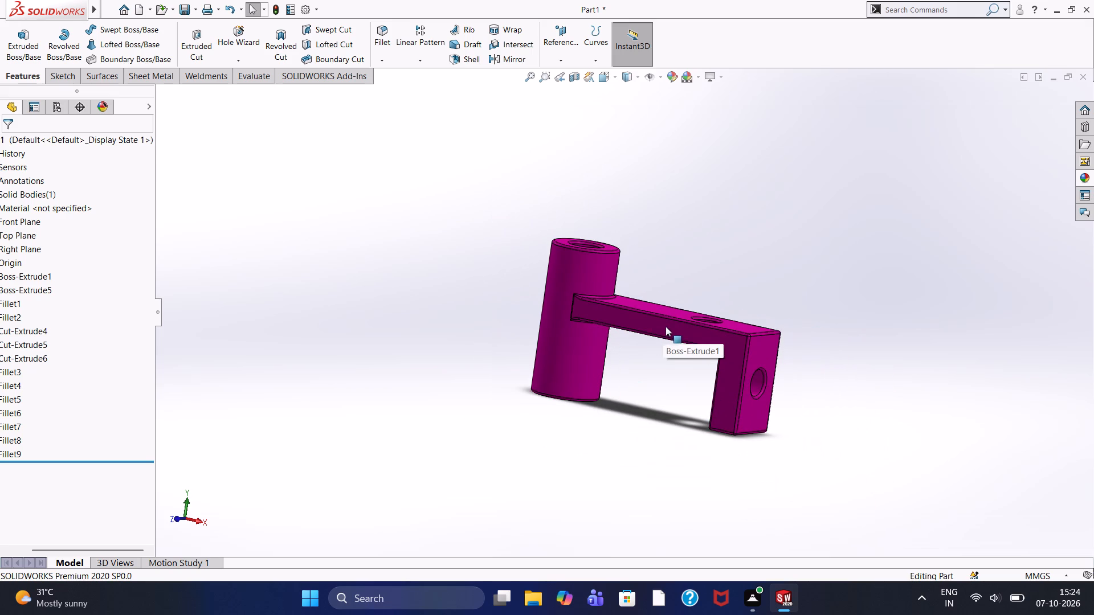
# Examine in close-up the arm's side face, its upper and lower edge fillets and its junction fillets with the cylindrical boss.
pyautogui.scroll(-6, 626, 319)
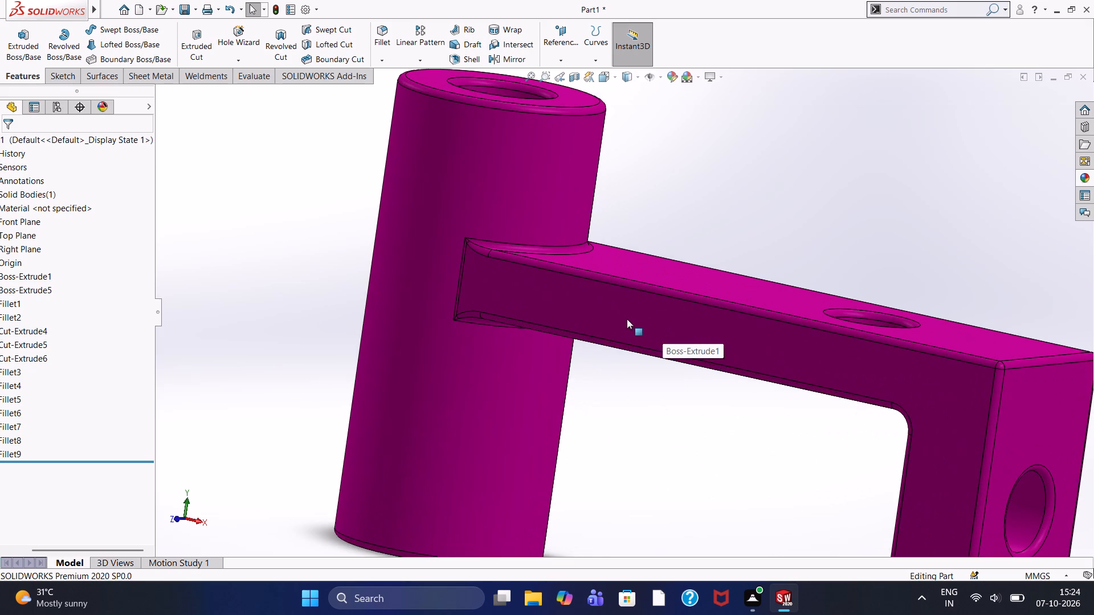
pyautogui.scroll(-1, 627, 317)
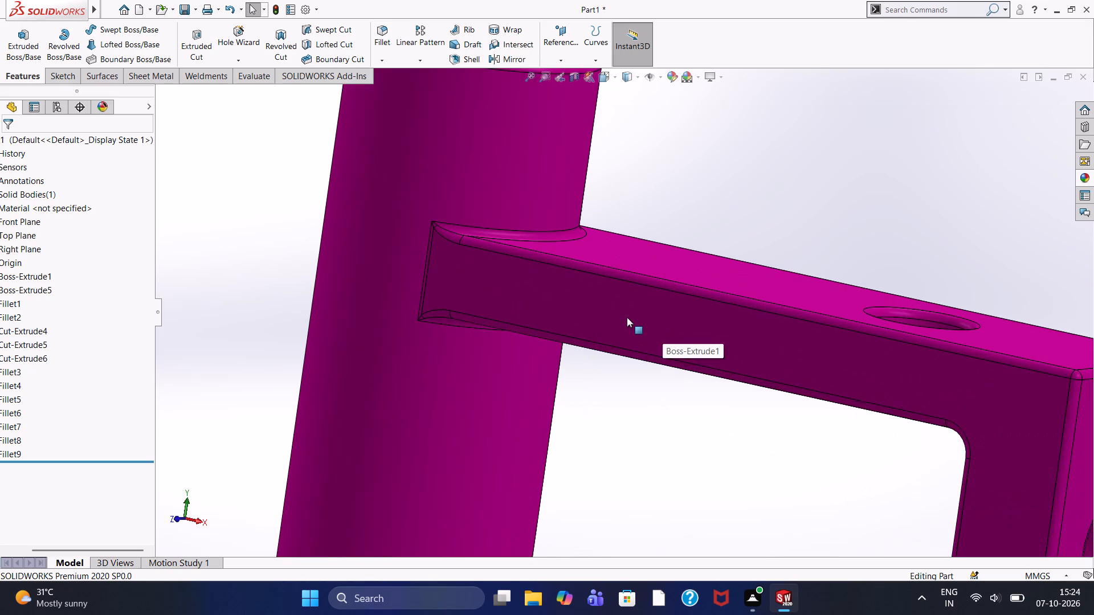
pyautogui.scroll(2, 627, 317)
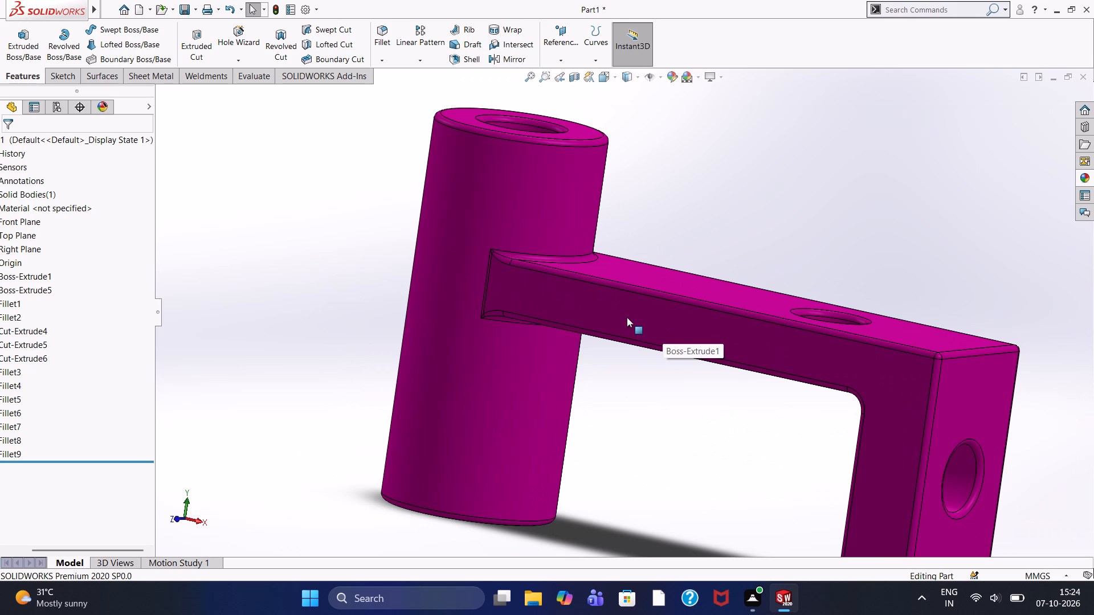
pyautogui.scroll(-2, 630, 314)
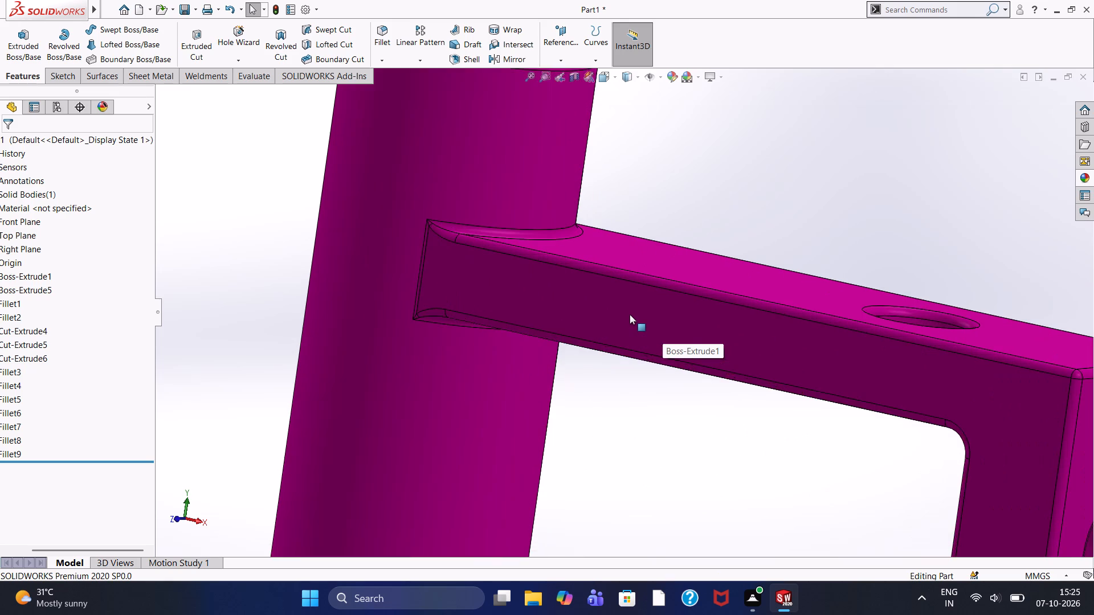
pyautogui.scroll(3, 630, 315)
pyautogui.scroll(-4, 628, 321)
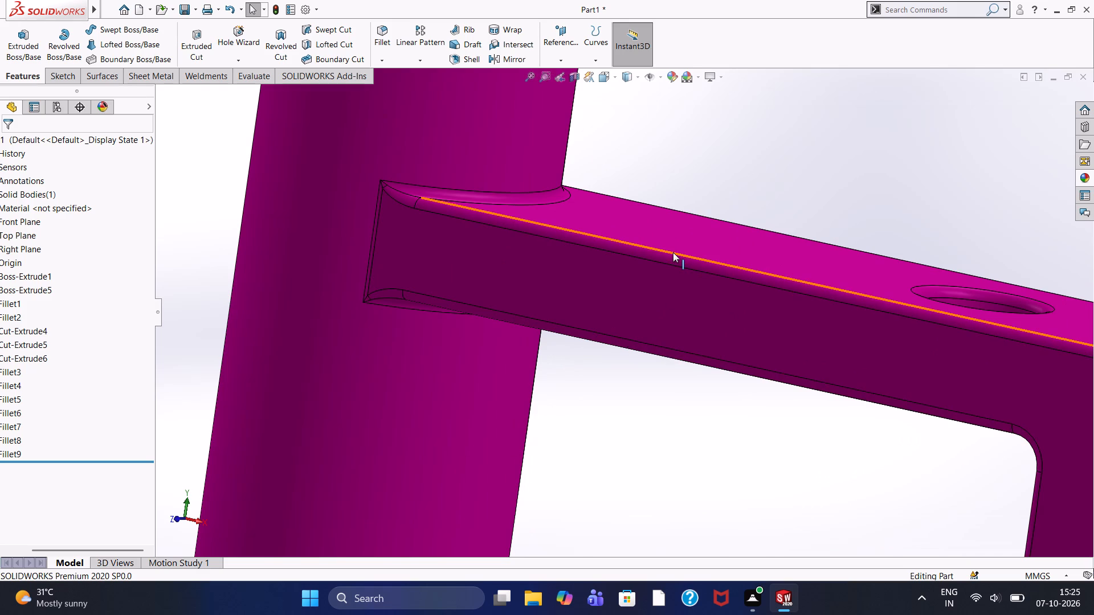
pyautogui.scroll(2, 614, 298)
pyautogui.scroll(-2, 614, 298)
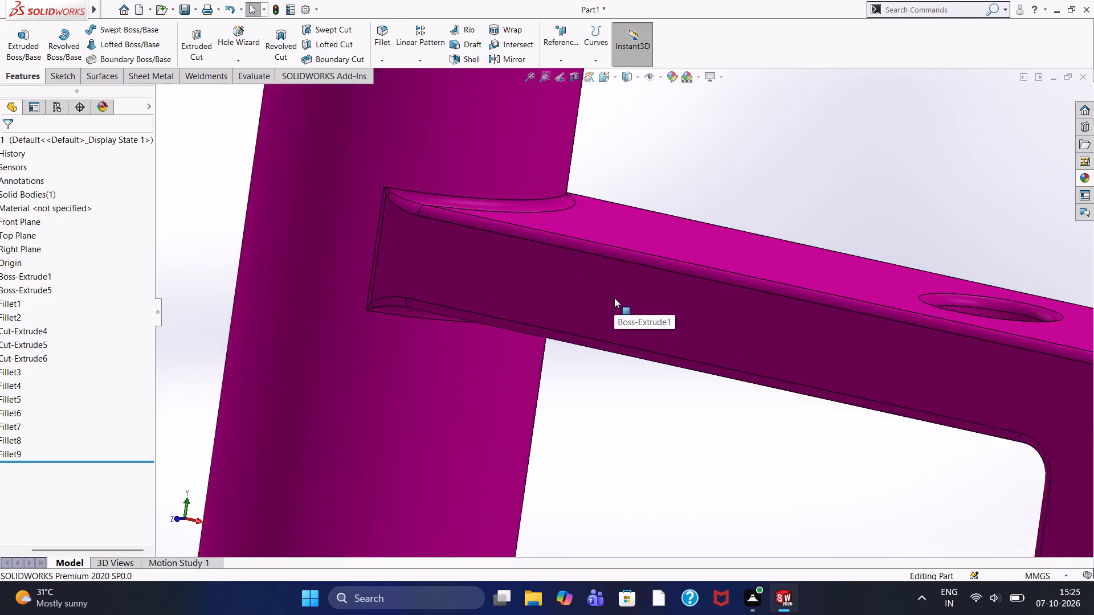
pyautogui.scroll(-1, 614, 298)
pyautogui.scroll(4, 614, 298)
# Inspect the whole bracket from several angles, covering the boss top with its bore, the arm's top hole and the leg's outer face.
pyautogui.scroll(2, 614, 298)
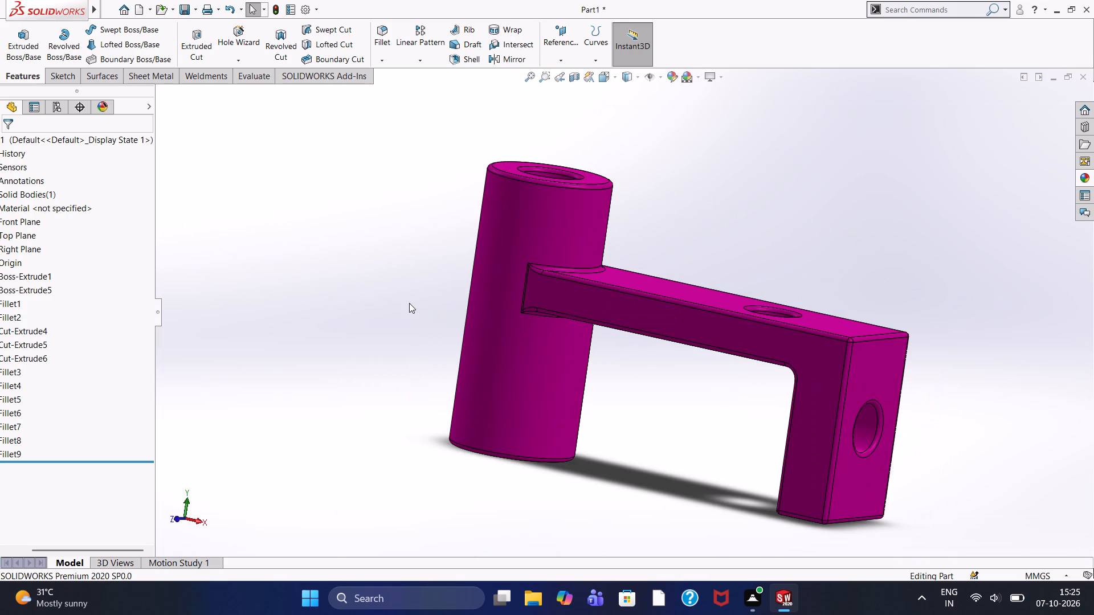
pyautogui.moveTo(409, 303); pyautogui.dragTo(413, 309, button='middle')
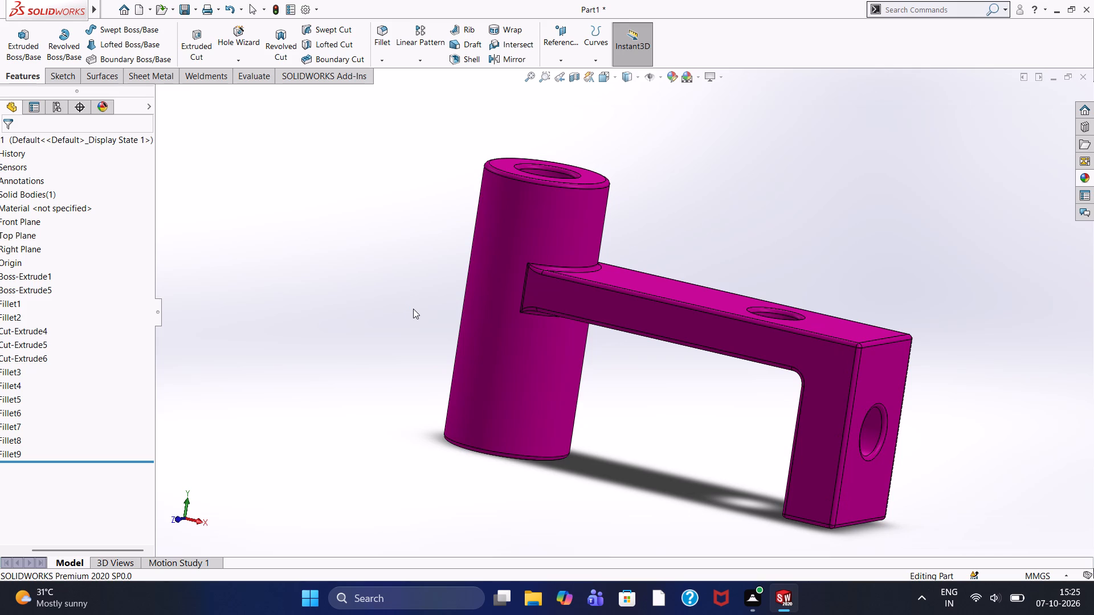
pyautogui.moveTo(413, 309); pyautogui.dragTo(413, 354, button='middle')
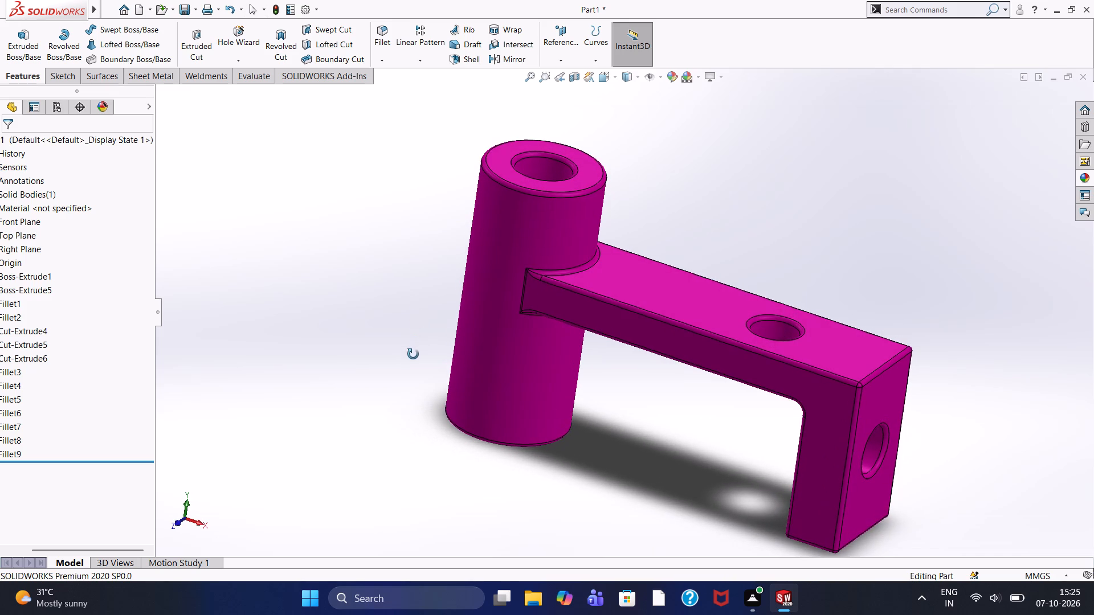
pyautogui.moveTo(413, 354); pyautogui.dragTo(429, 321, button='middle')
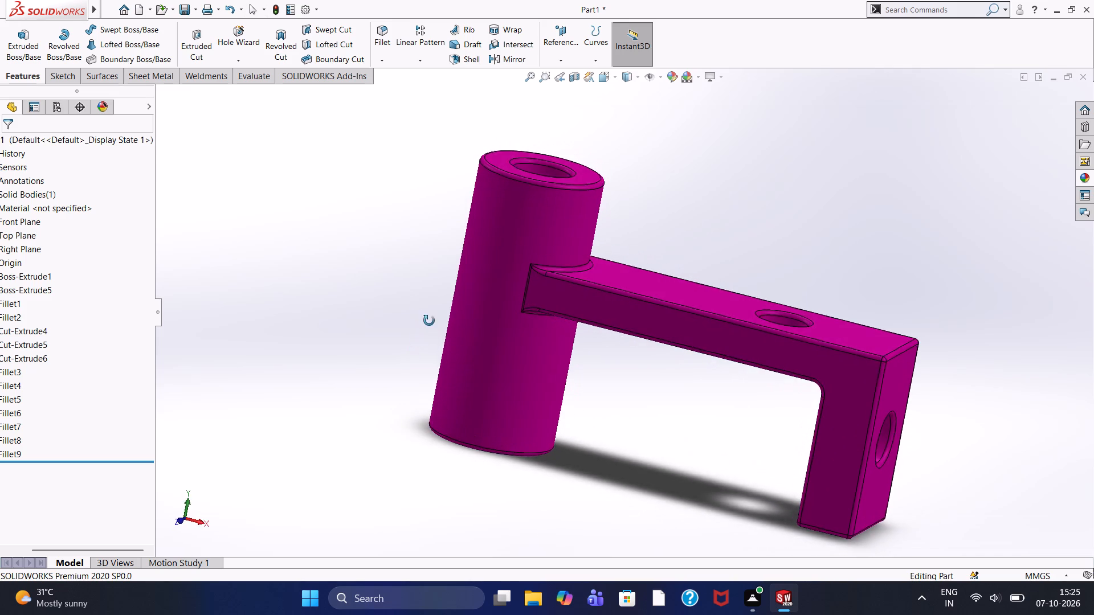
pyautogui.moveTo(429, 321); pyautogui.dragTo(394, 285, button='middle')
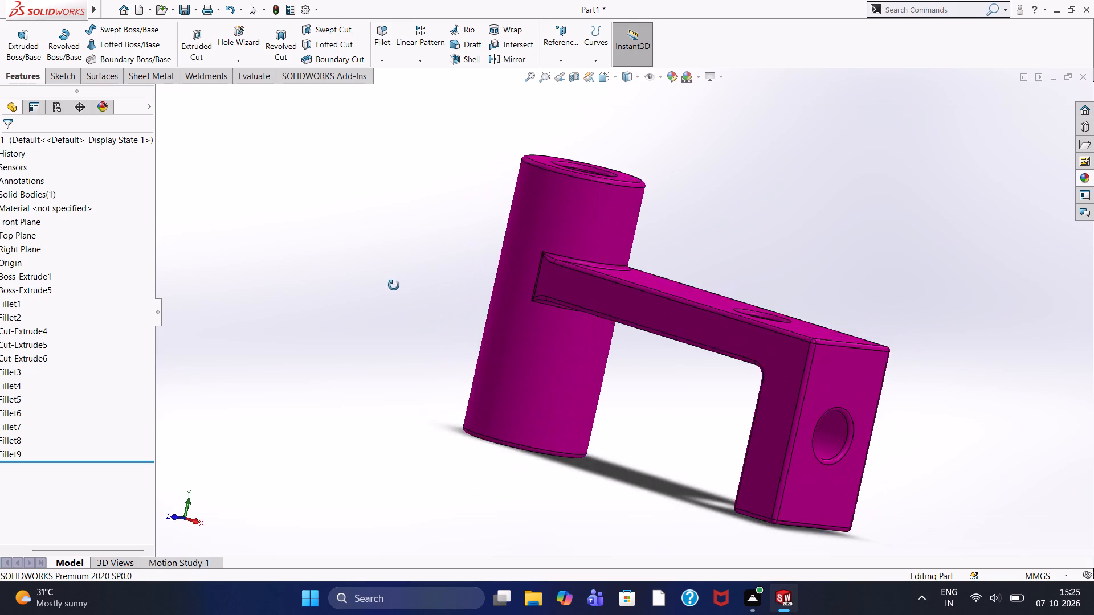
pyautogui.moveTo(394, 285); pyautogui.dragTo(387, 298, button='middle')
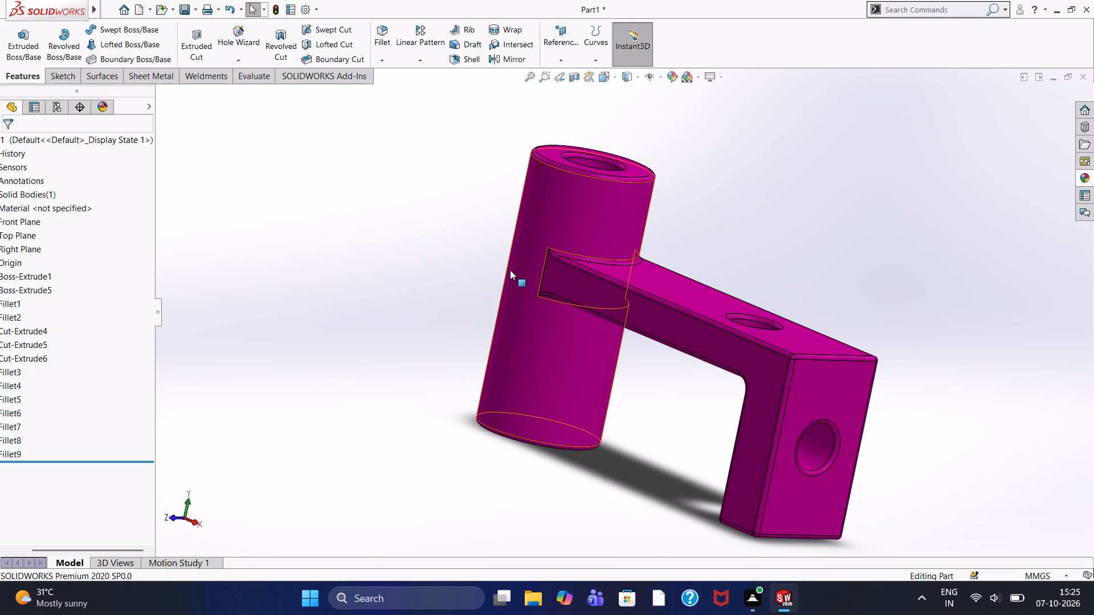
pyautogui.scroll(2, 511, 270)
pyautogui.scroll(-2, 511, 270)
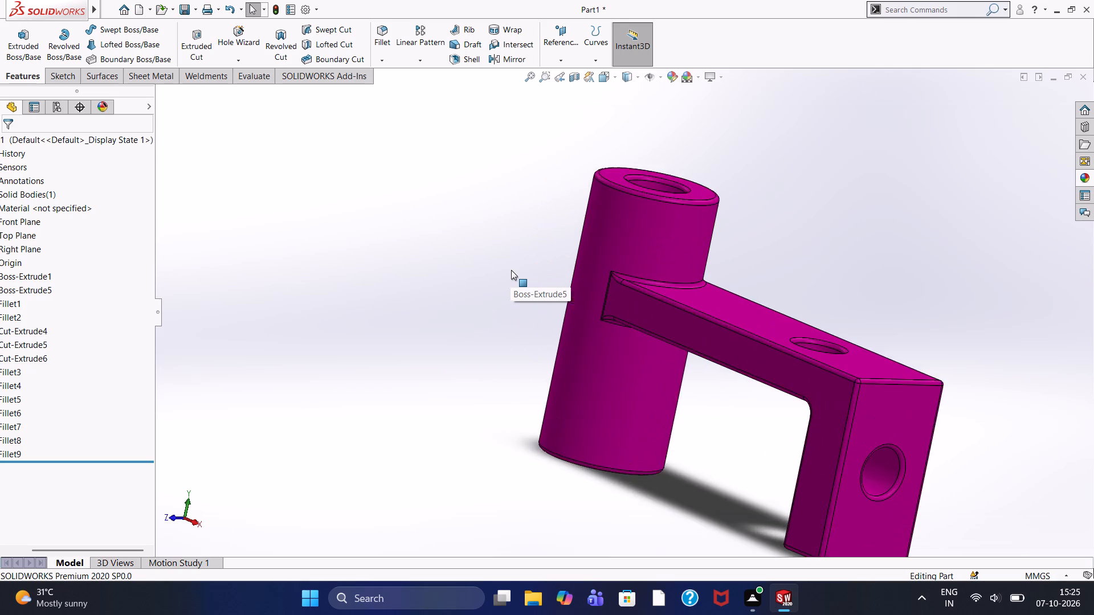
pyautogui.scroll(2, 511, 270)
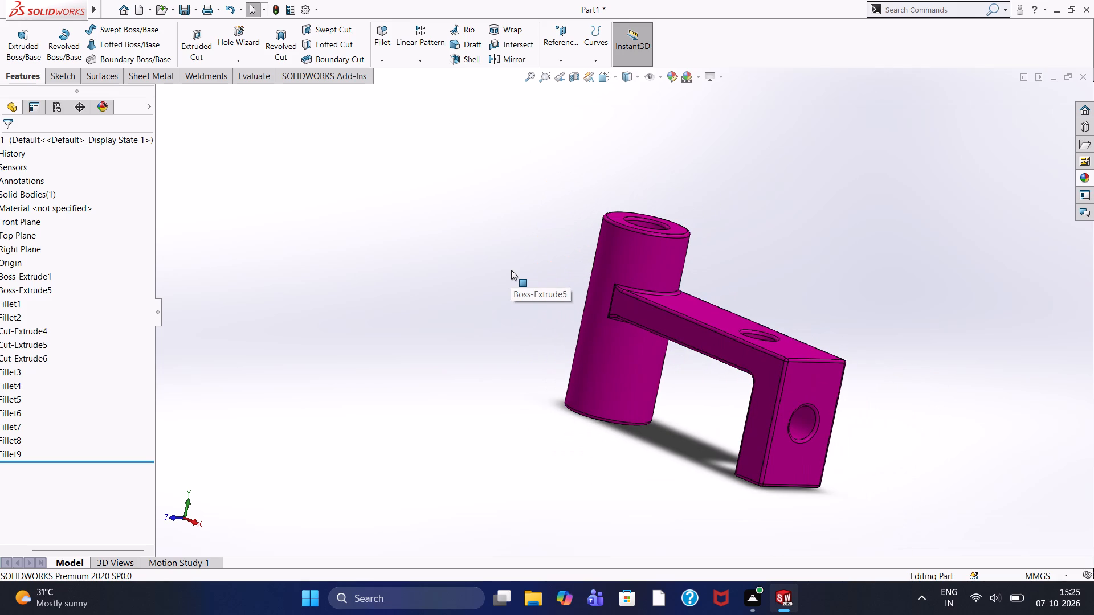
pyautogui.scroll(2, 511, 270)
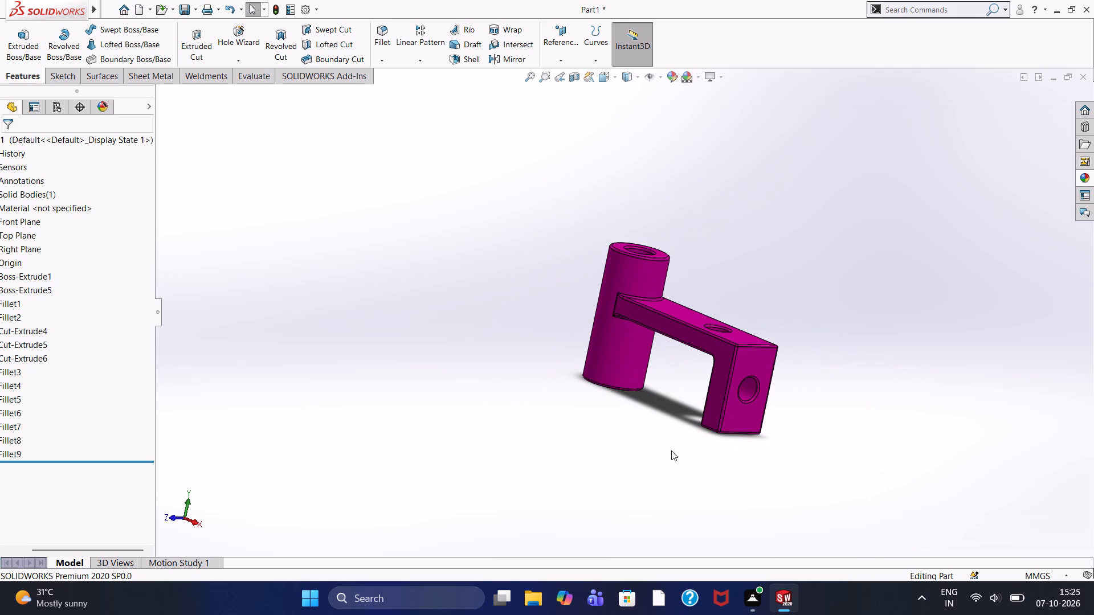
# Examine more closely the leg's outer face with its hole, the arm's rounded inner corner and the boss's bottom edge.
pyautogui.scroll(-4, 646, 400)
pyautogui.scroll(2, 657, 382)
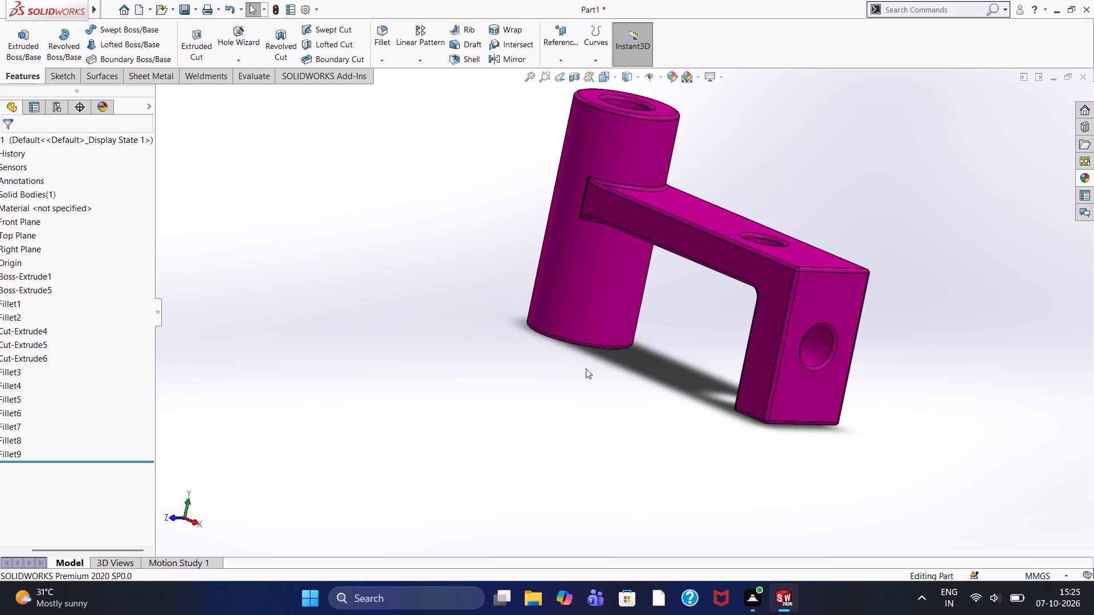
pyautogui.scroll(-1, 586, 368)
pyautogui.scroll(-1, 657, 327)
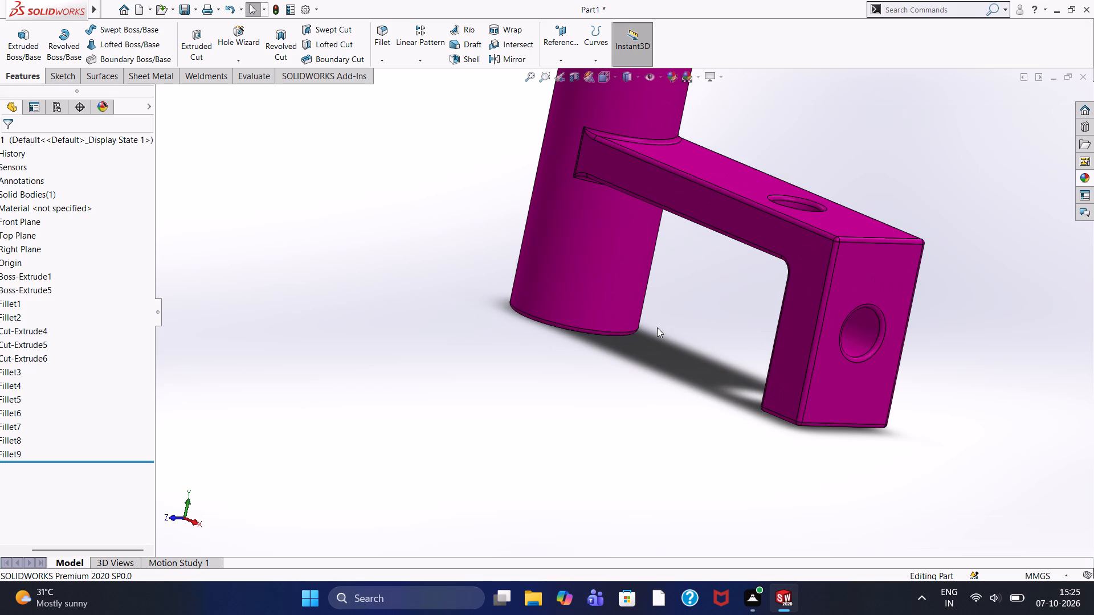
pyautogui.scroll(2, 657, 327)
pyautogui.scroll(-2, 638, 307)
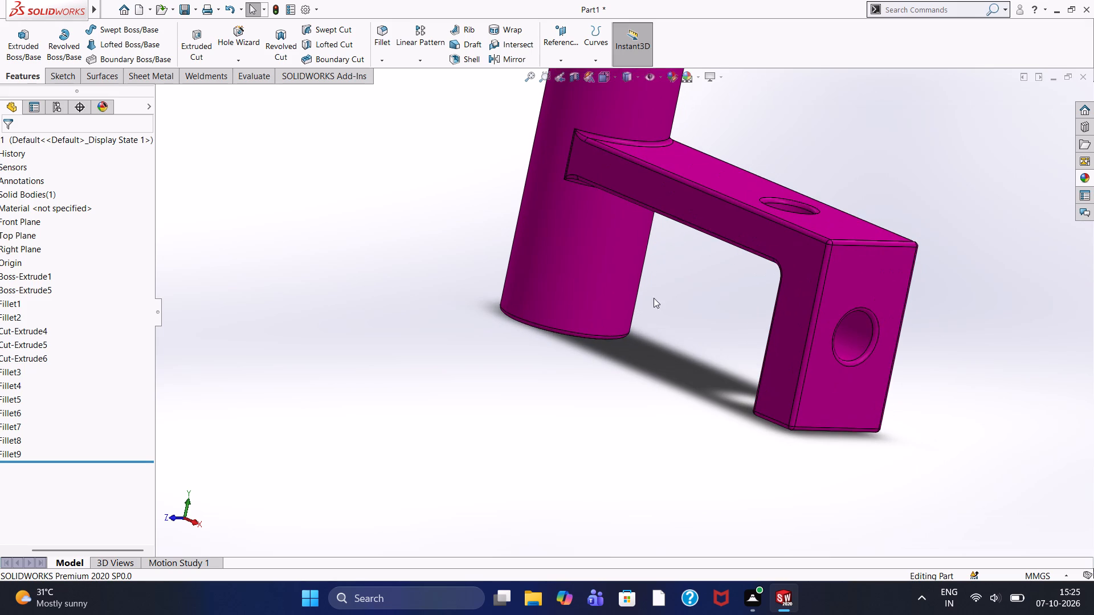
pyautogui.scroll(-1, 665, 278)
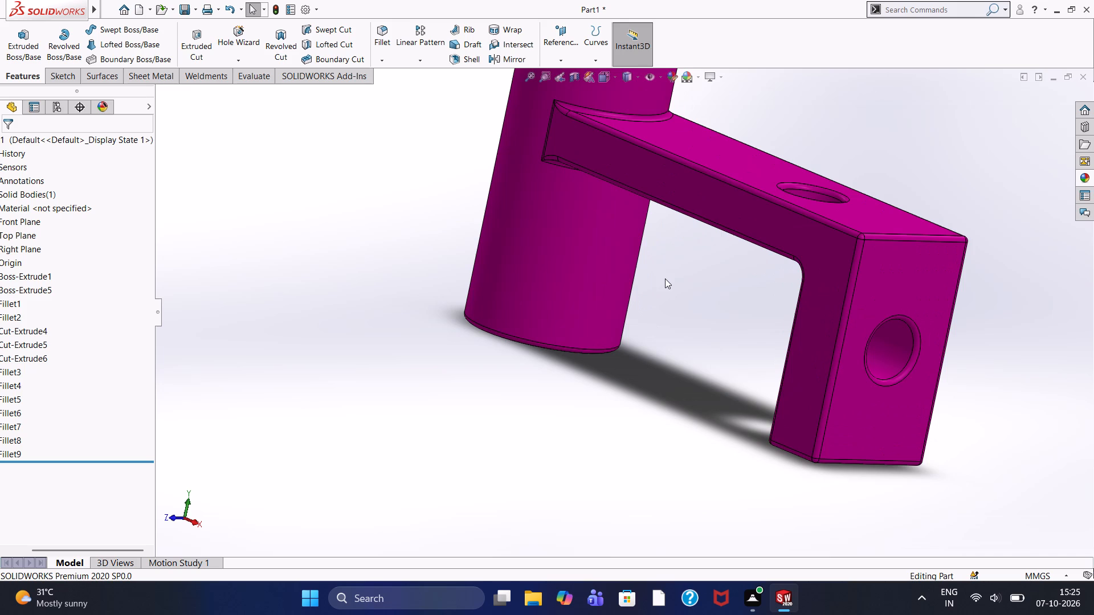
pyautogui.scroll(-2, 672, 274)
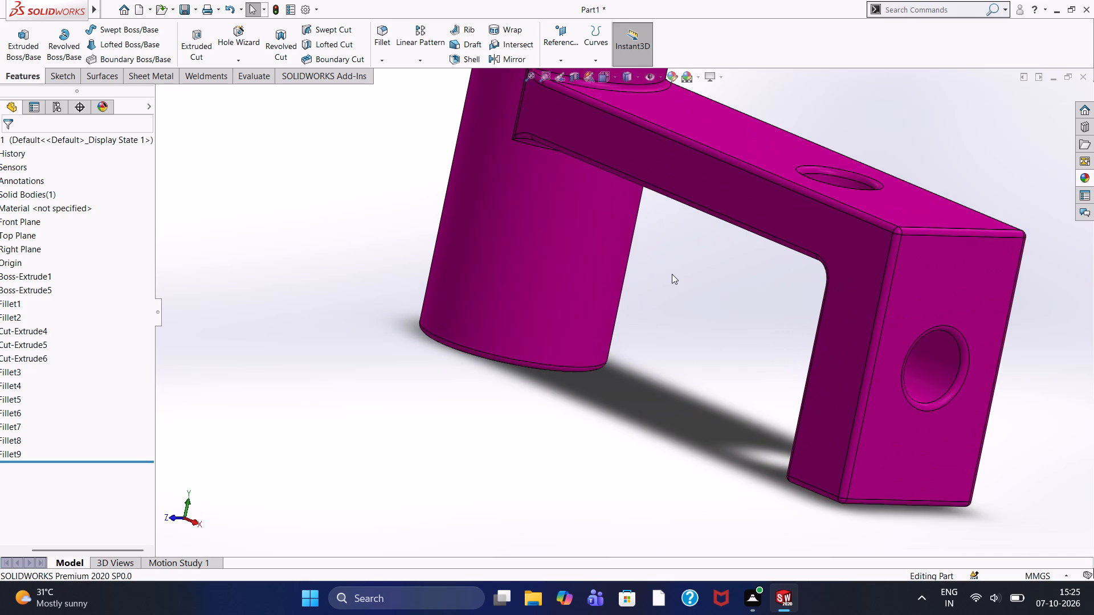
pyautogui.scroll(2, 672, 274)
pyautogui.scroll(-1, 672, 274)
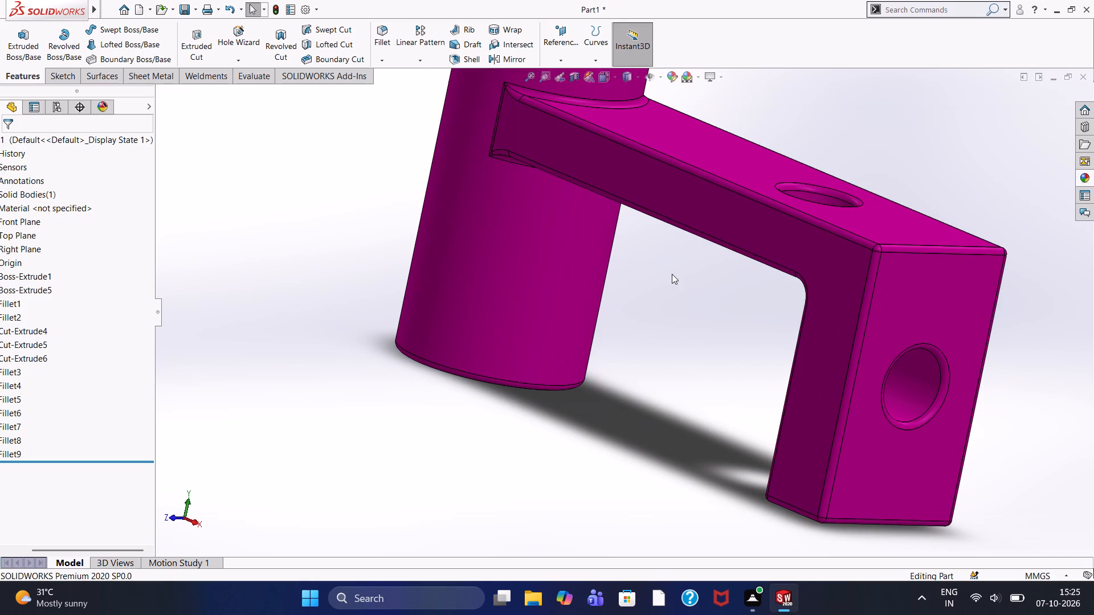
pyautogui.scroll(-1, 672, 274)
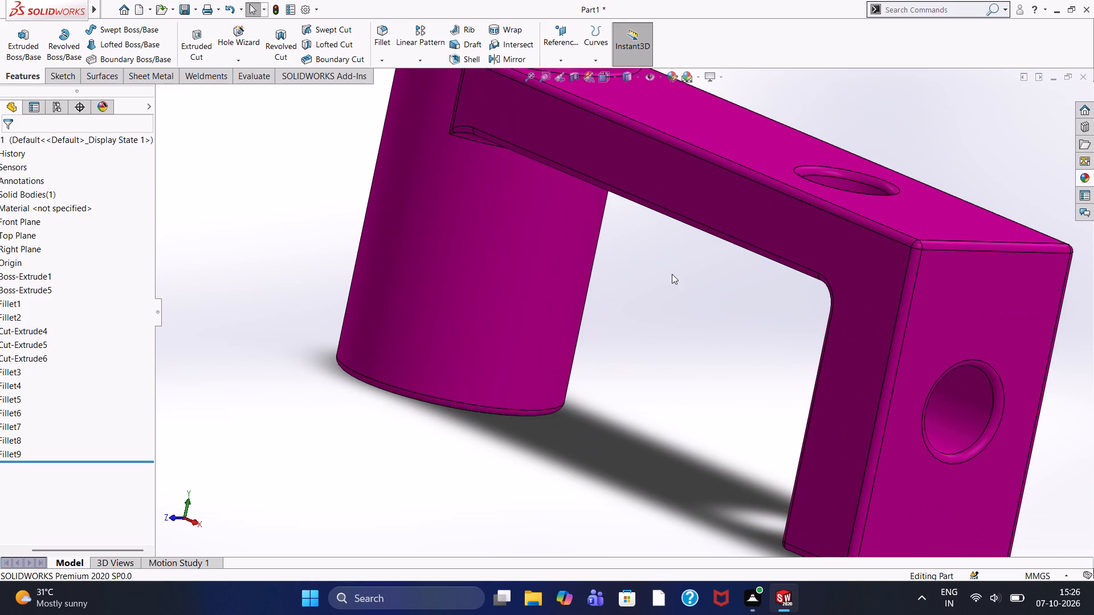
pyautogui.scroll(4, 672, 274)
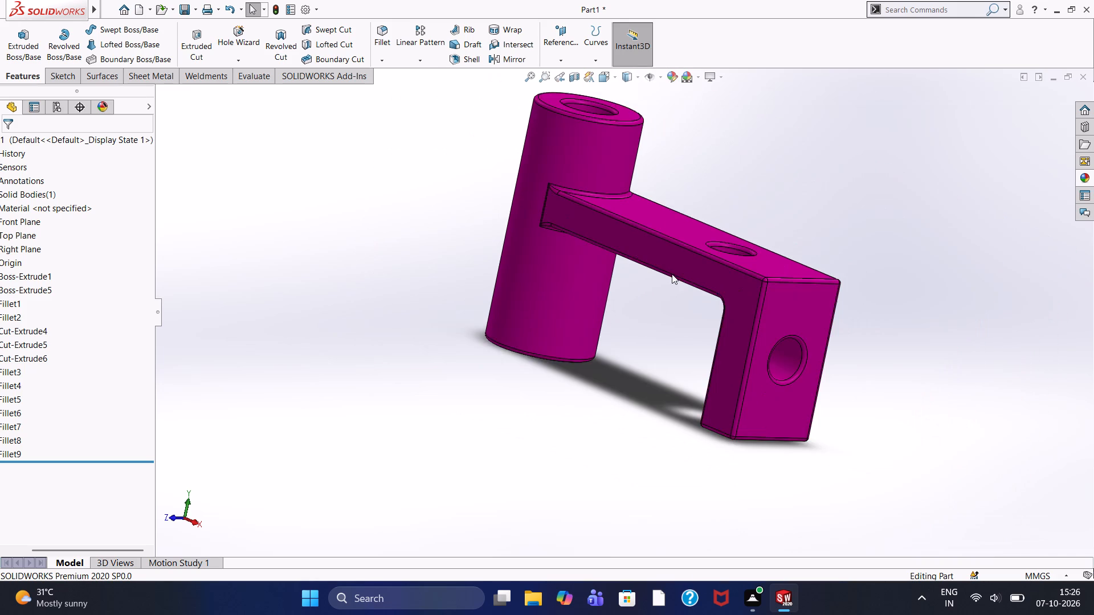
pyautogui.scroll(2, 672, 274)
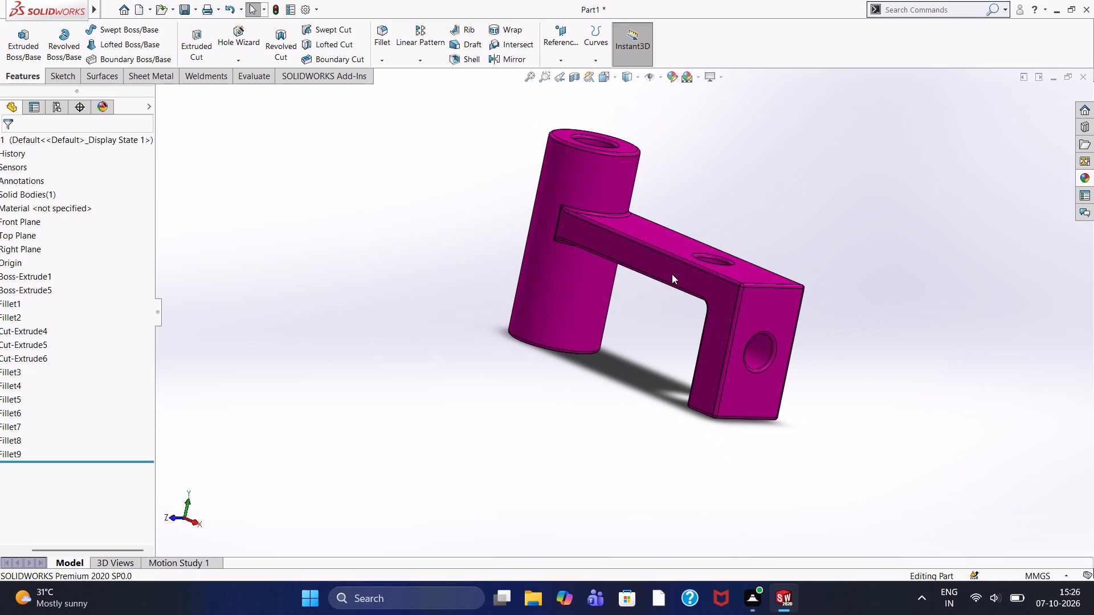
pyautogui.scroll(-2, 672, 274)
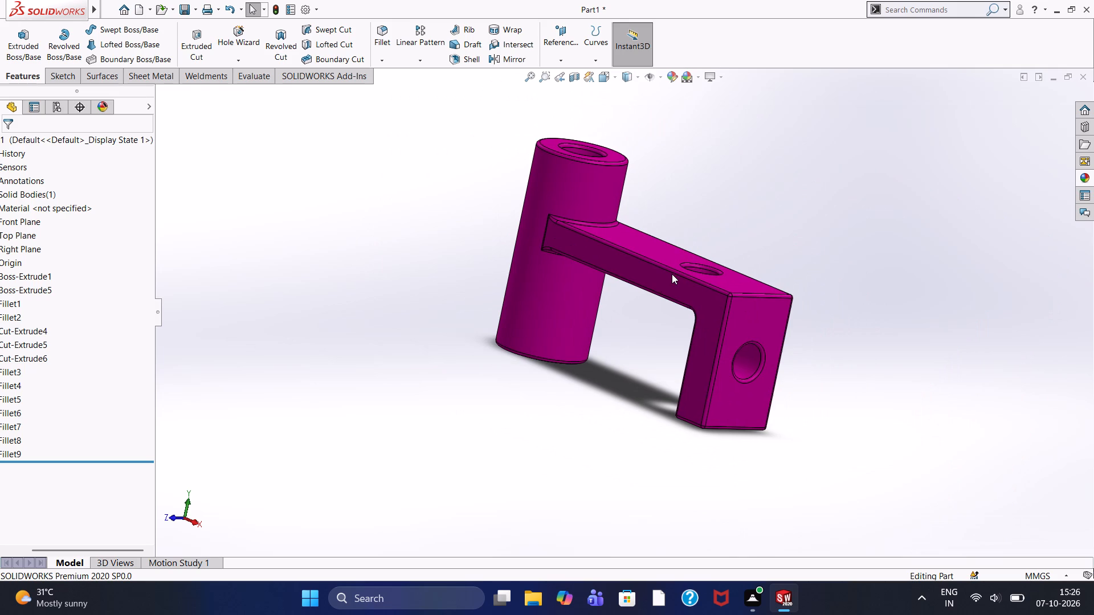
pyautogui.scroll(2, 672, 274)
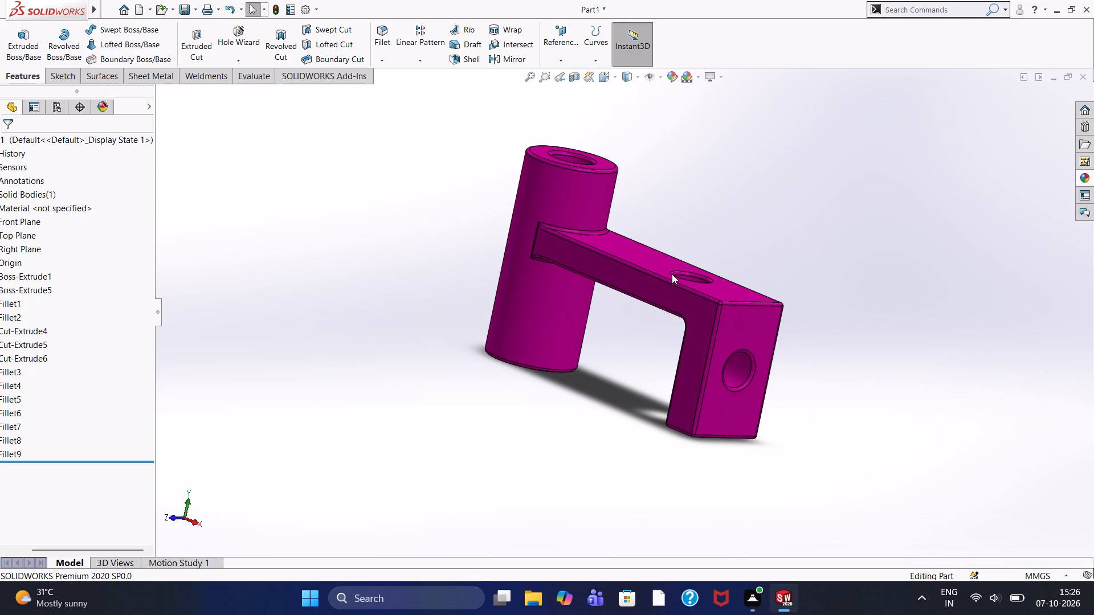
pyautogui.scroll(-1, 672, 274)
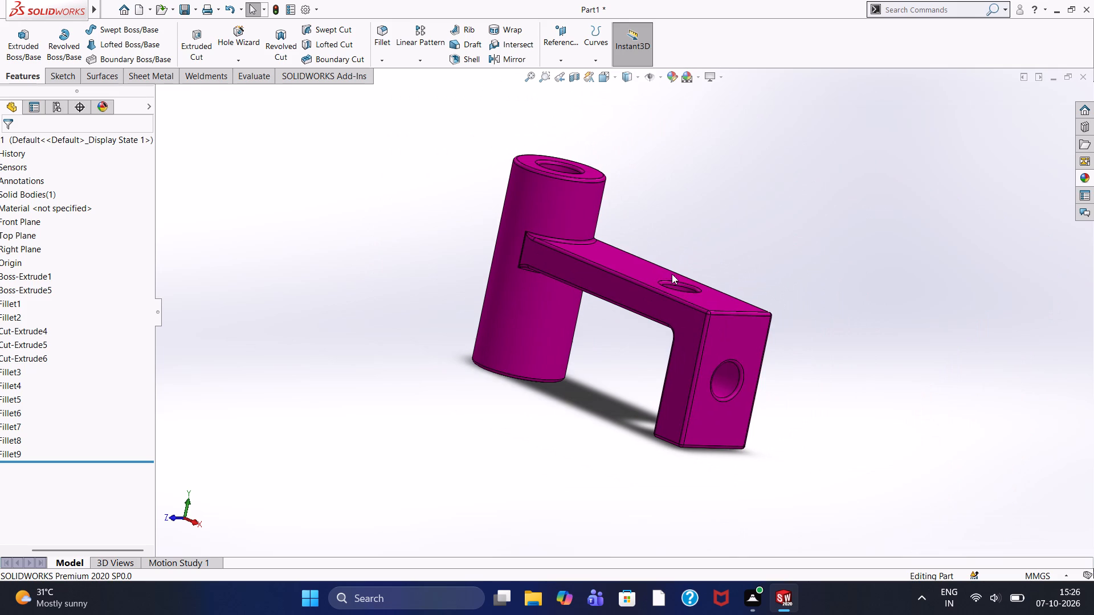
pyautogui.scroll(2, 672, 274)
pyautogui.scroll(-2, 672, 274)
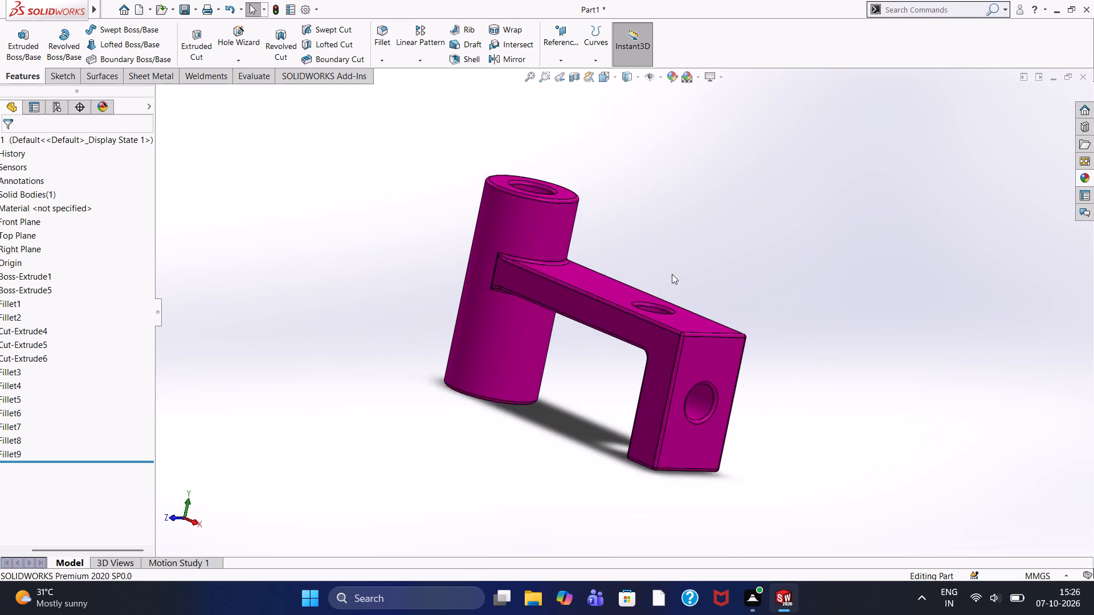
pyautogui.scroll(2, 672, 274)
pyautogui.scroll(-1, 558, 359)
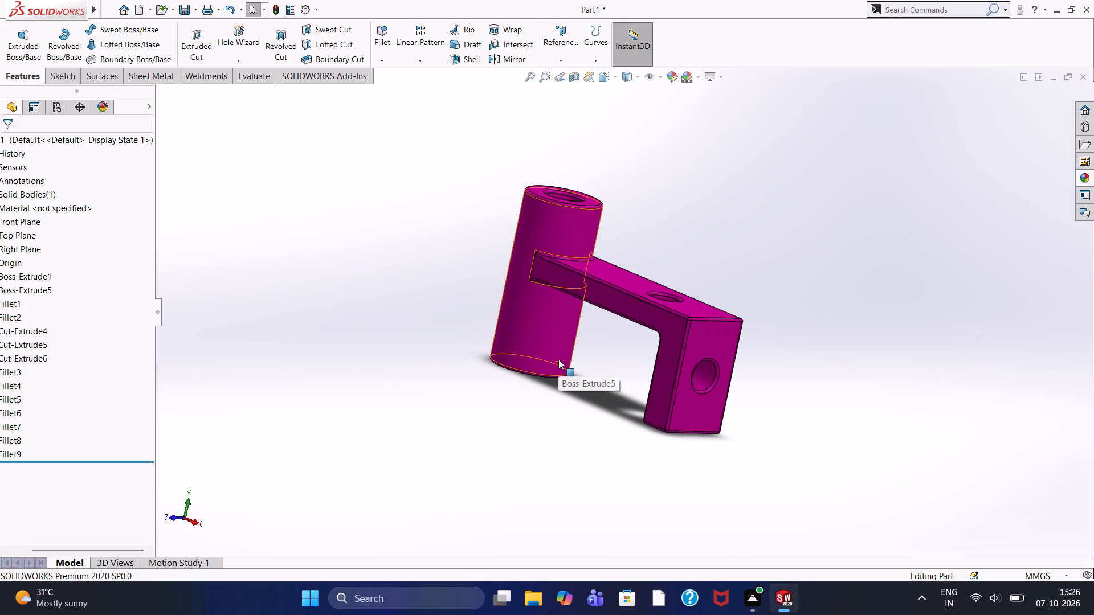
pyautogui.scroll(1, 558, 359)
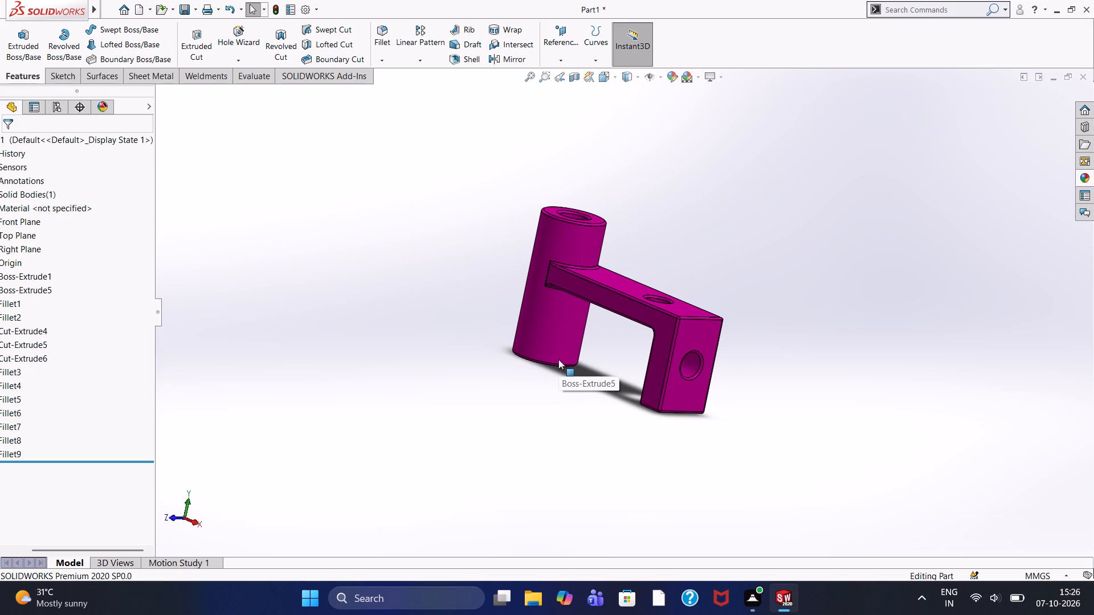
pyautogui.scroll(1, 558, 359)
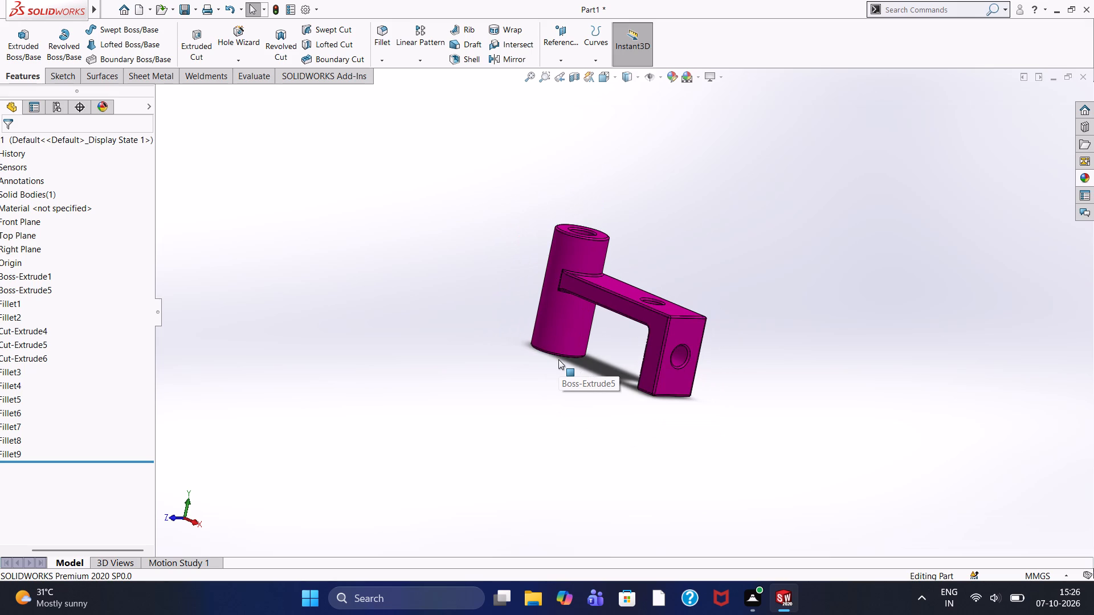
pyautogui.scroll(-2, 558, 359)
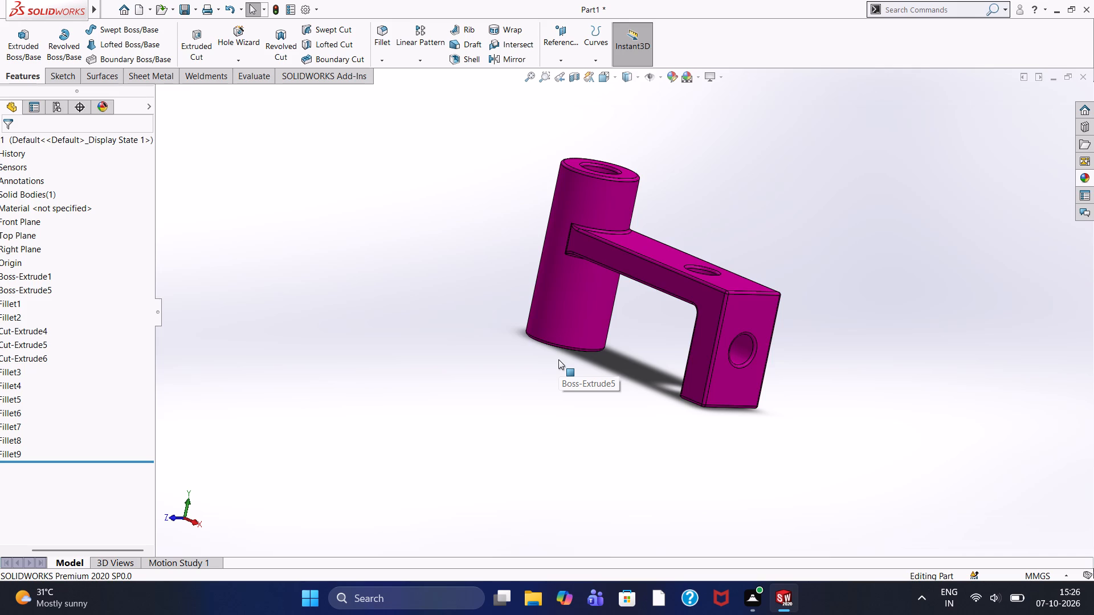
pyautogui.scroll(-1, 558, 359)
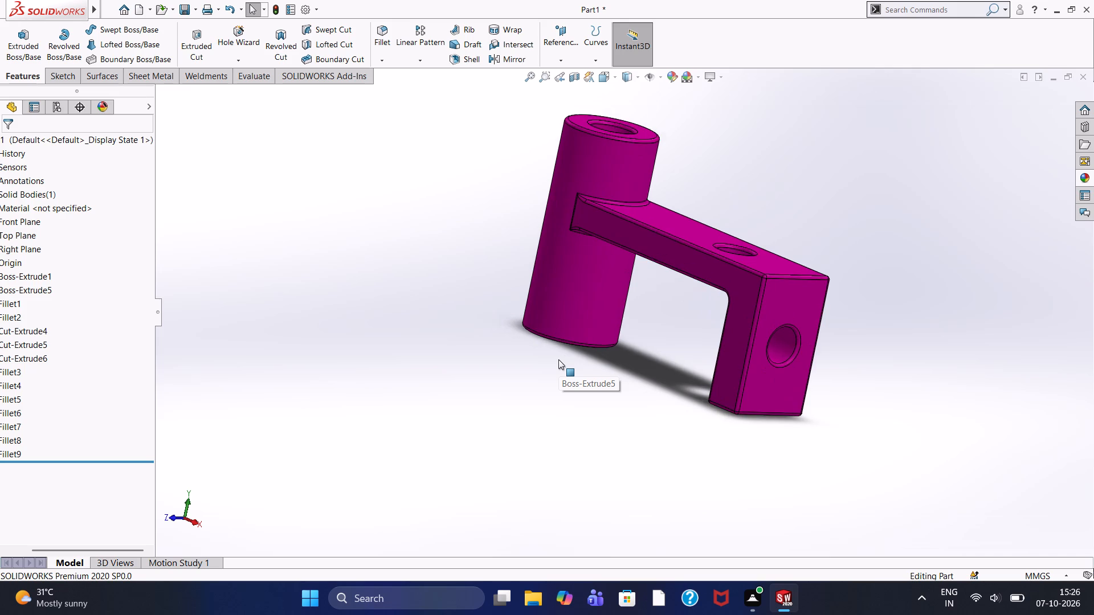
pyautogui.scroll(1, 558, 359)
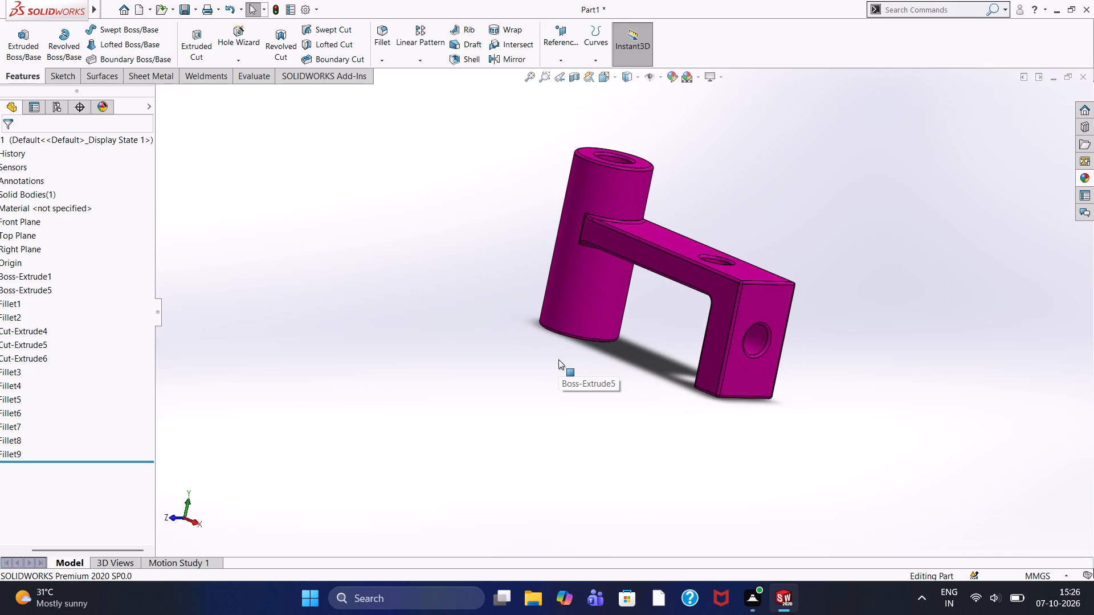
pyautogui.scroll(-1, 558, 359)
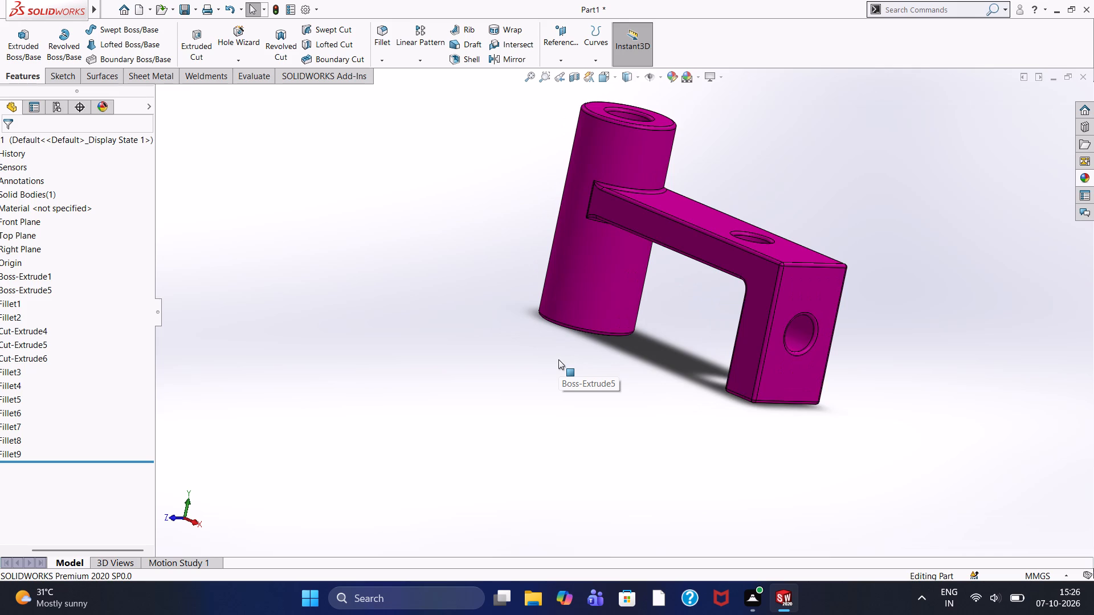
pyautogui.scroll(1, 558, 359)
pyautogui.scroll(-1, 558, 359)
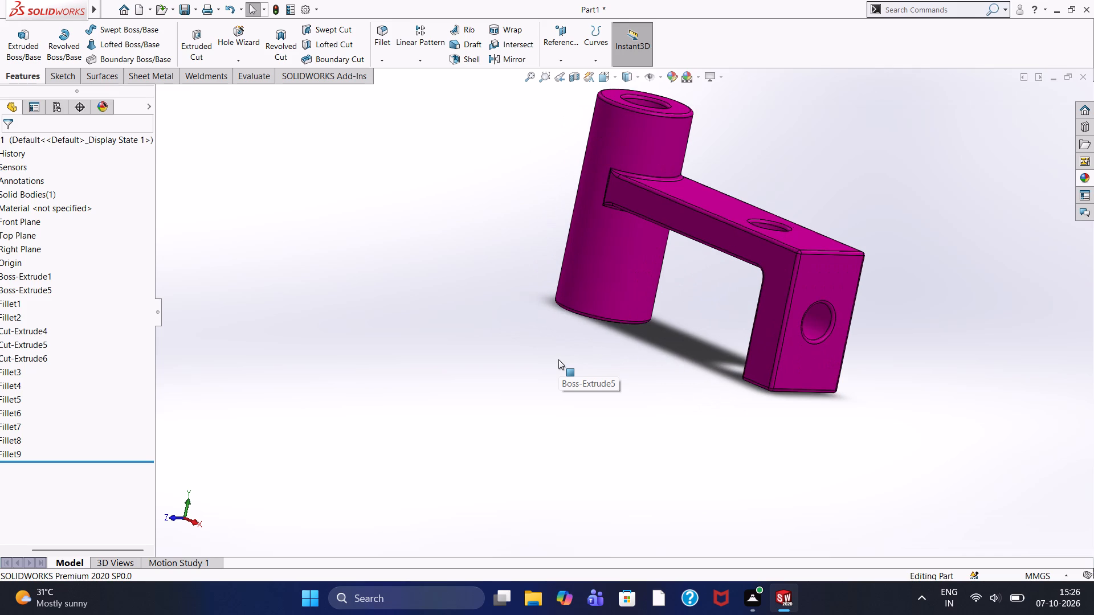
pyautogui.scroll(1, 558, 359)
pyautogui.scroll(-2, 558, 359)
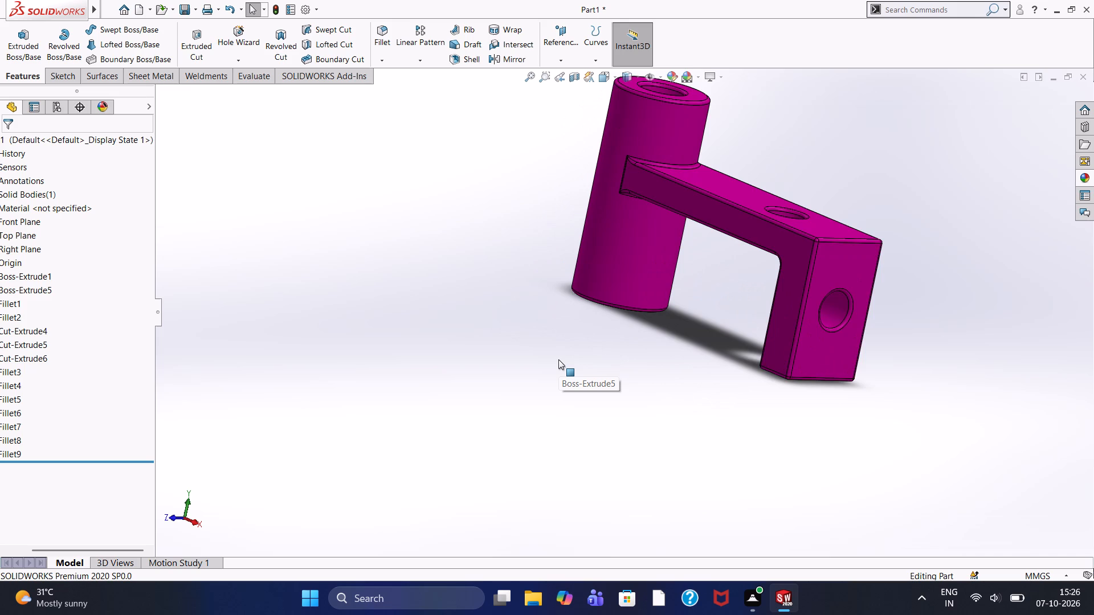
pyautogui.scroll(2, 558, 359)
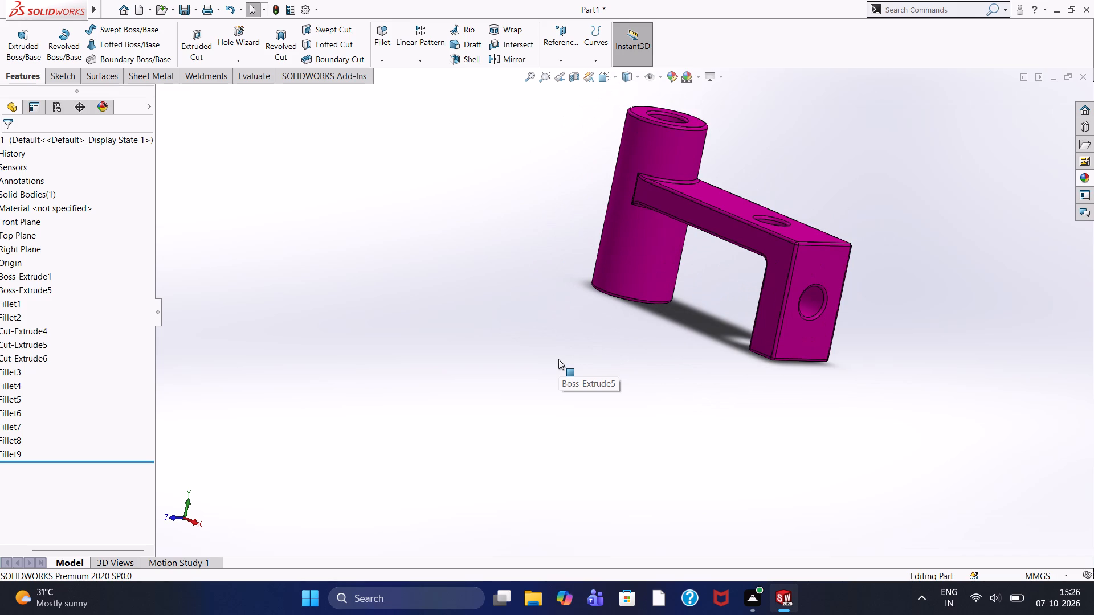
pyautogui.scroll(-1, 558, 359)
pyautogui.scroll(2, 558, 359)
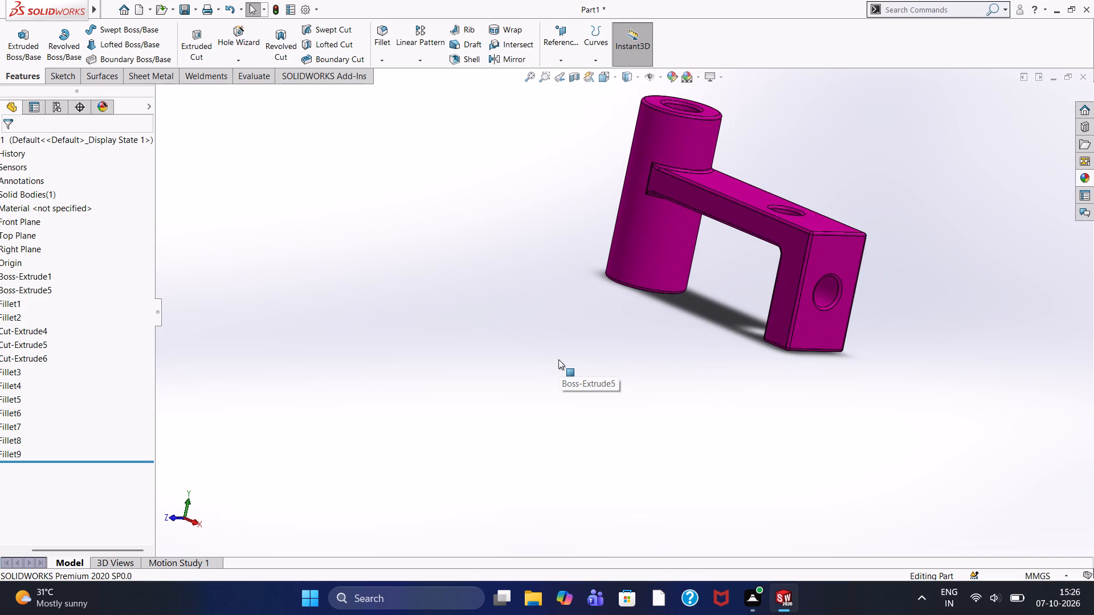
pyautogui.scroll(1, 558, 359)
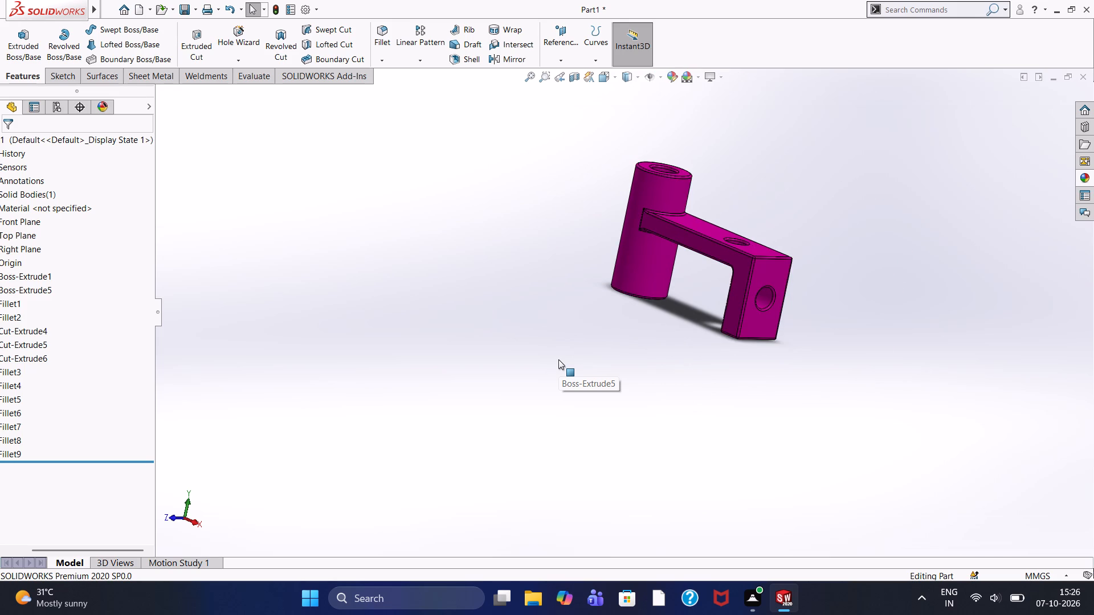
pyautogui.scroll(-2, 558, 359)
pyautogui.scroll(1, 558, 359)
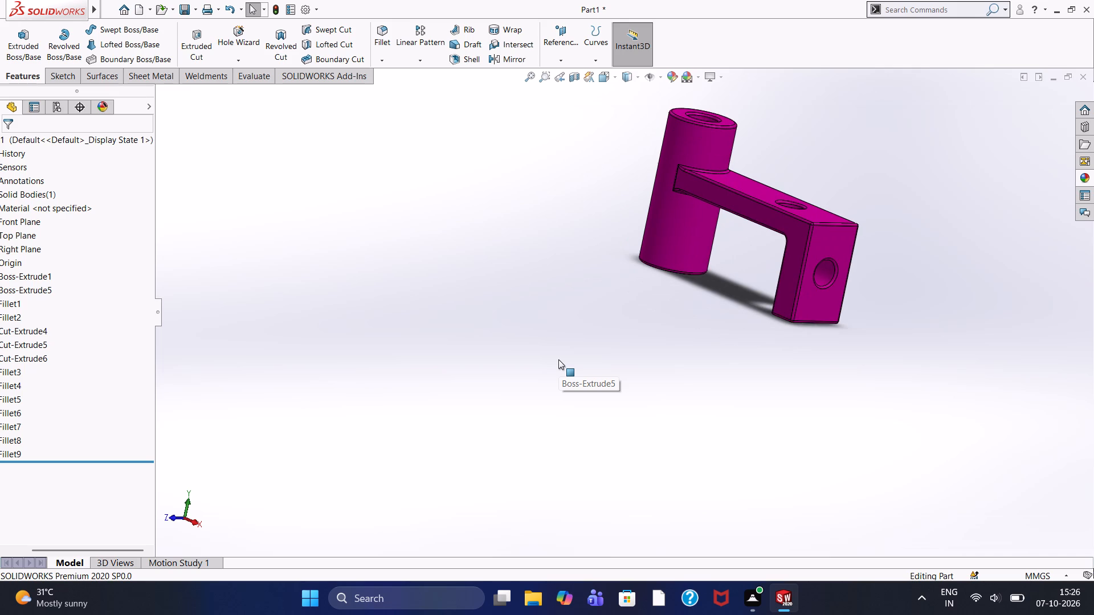
# Examine the bracket's arm side face, its rounded inner corner at the leg and its junction with the boss, tilting towards a top view.
pyautogui.scroll(-2, 558, 359)
pyautogui.scroll(2, 558, 359)
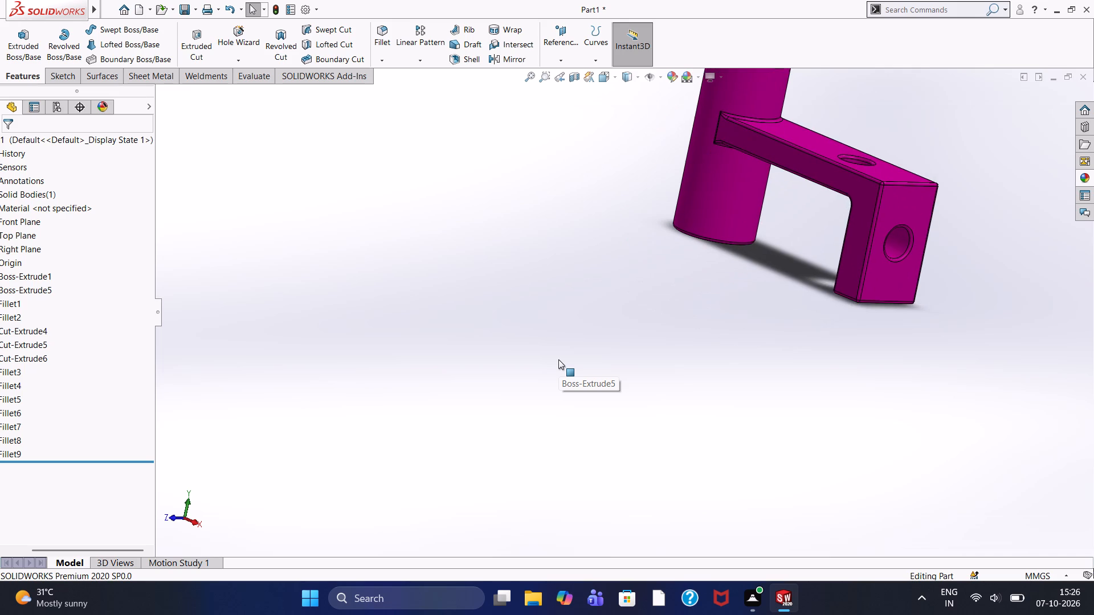
pyautogui.scroll(3, 558, 359)
pyautogui.scroll(1, 719, 249)
pyautogui.scroll(-3, 716, 246)
pyautogui.scroll(-2, 640, 281)
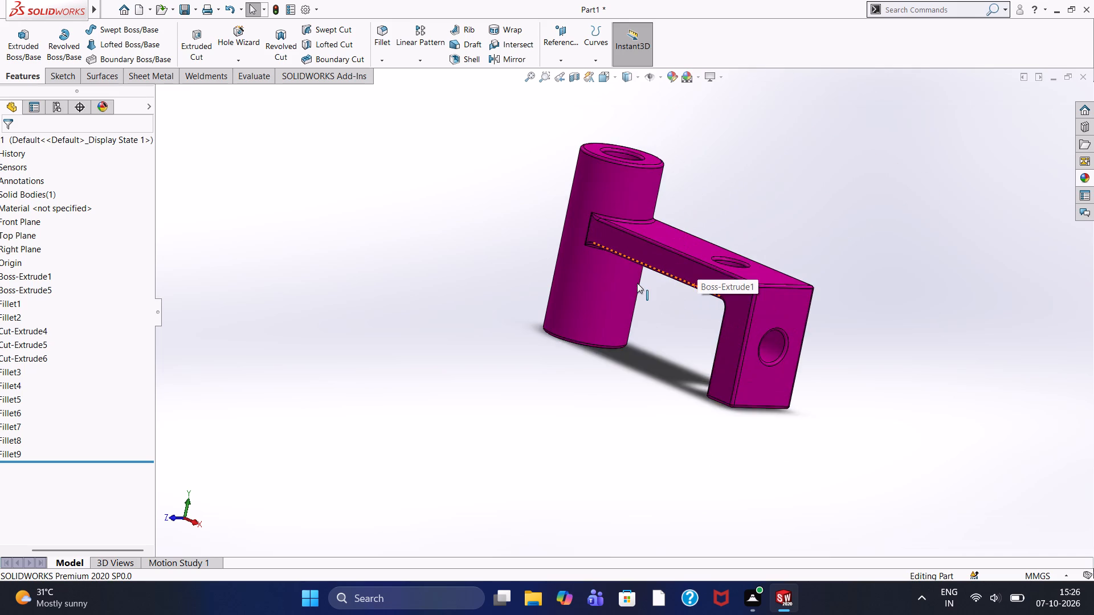
pyautogui.scroll(-5, 637, 283)
pyautogui.moveTo(641, 290); pyautogui.dragTo(641, 392, button='middle')
pyautogui.scroll(2, 629, 364)
pyautogui.moveTo(624, 358); pyautogui.dragTo(646, 388, button='middle')
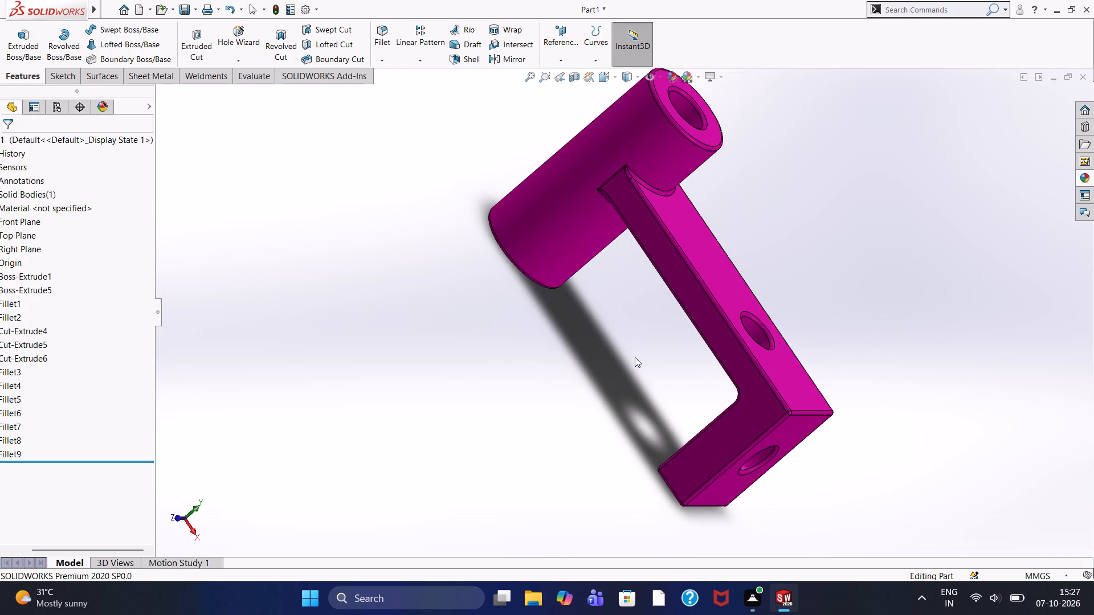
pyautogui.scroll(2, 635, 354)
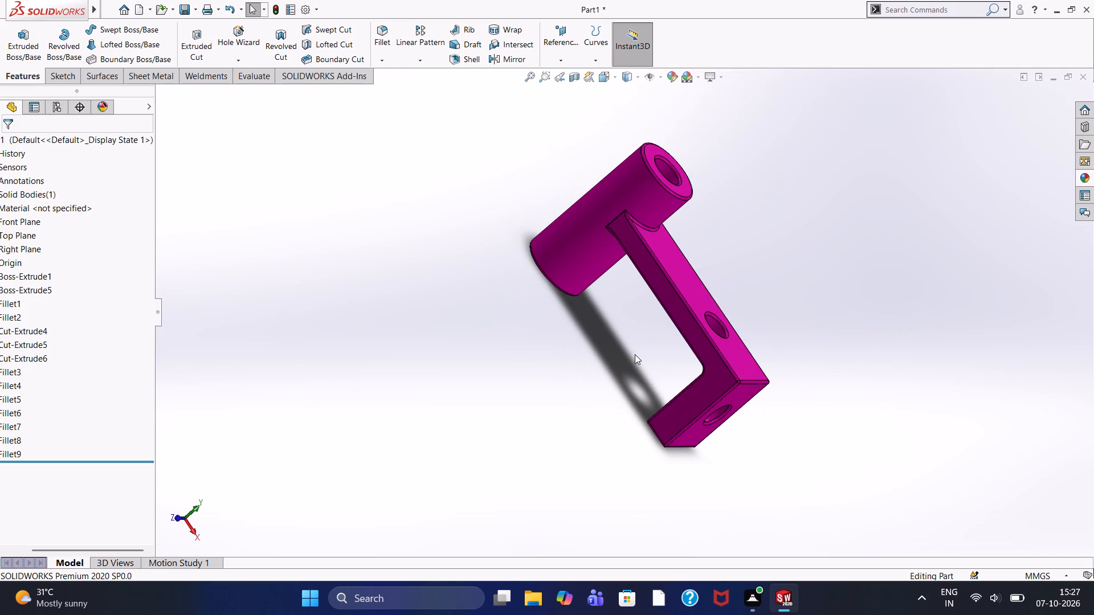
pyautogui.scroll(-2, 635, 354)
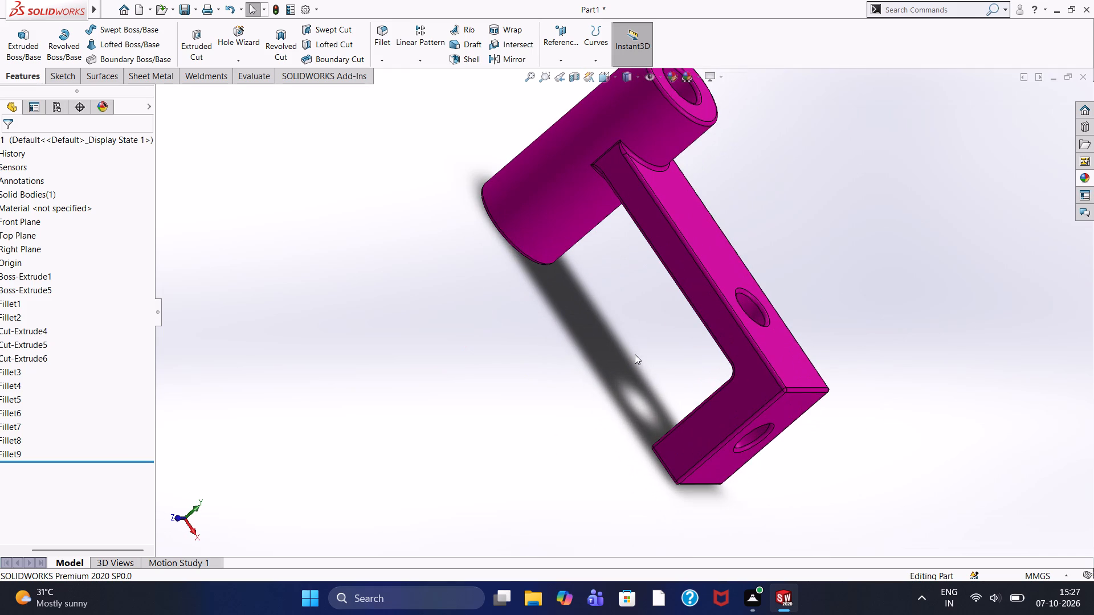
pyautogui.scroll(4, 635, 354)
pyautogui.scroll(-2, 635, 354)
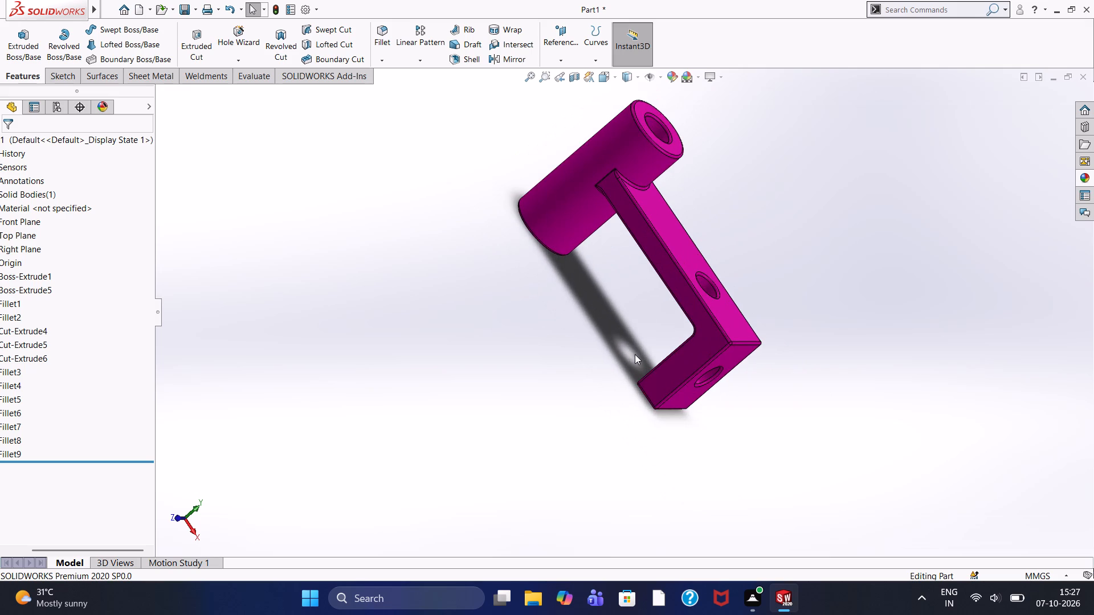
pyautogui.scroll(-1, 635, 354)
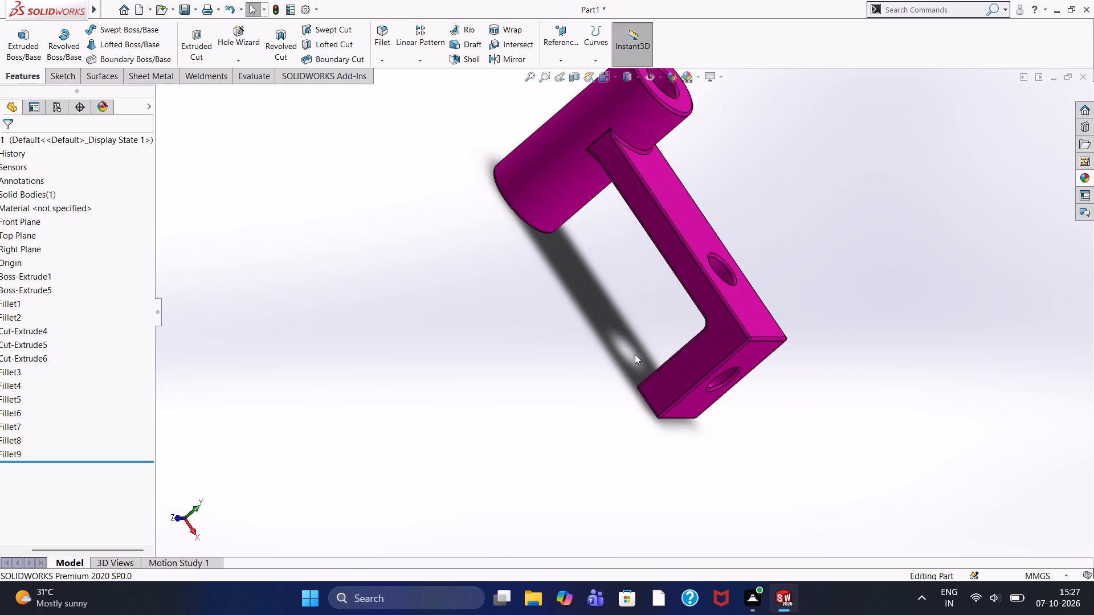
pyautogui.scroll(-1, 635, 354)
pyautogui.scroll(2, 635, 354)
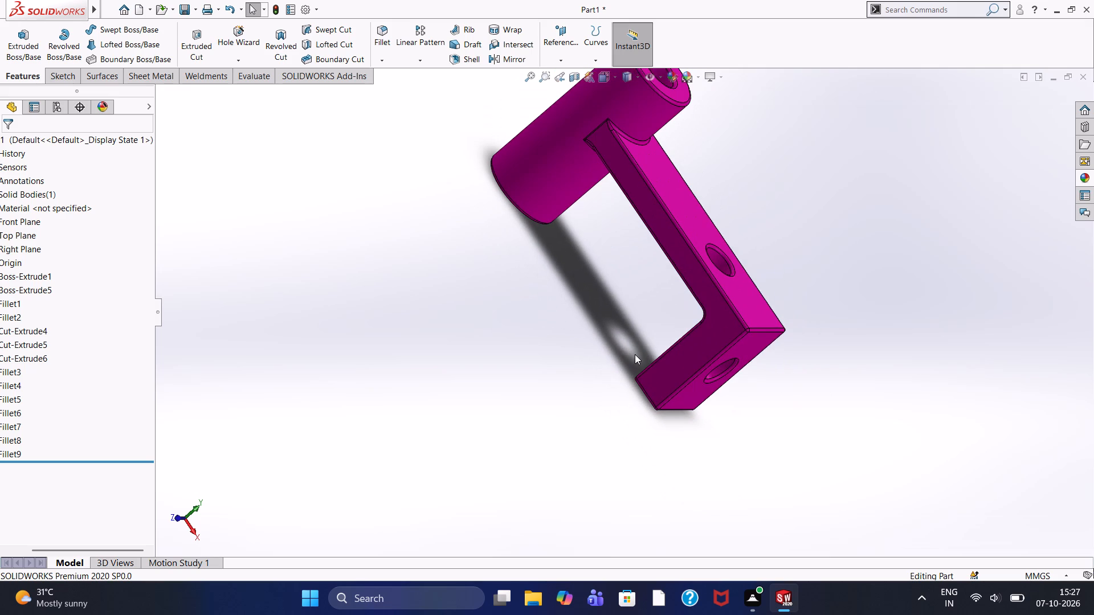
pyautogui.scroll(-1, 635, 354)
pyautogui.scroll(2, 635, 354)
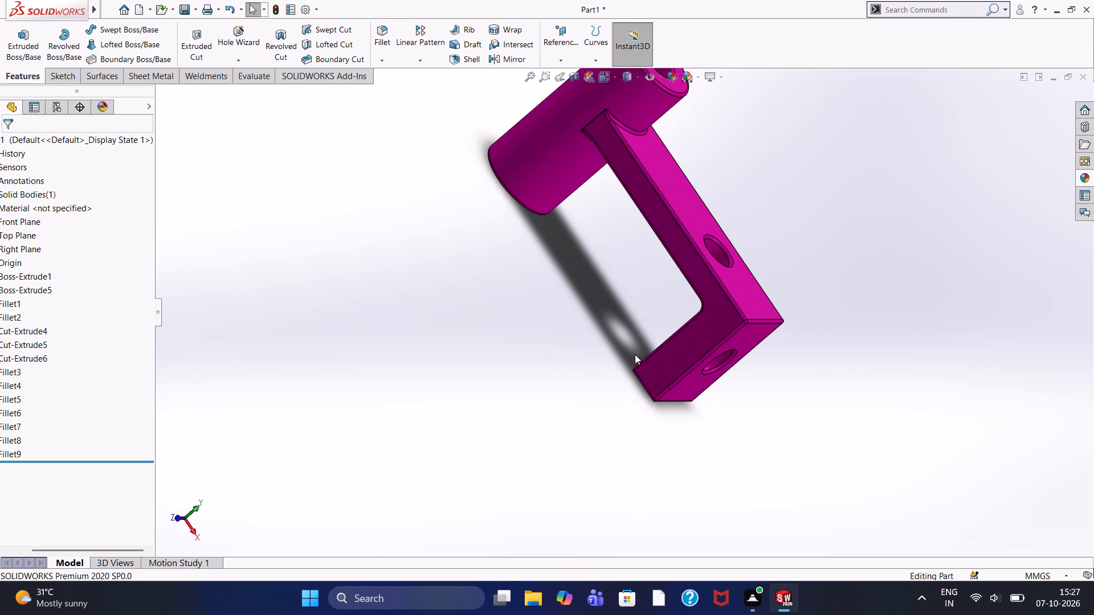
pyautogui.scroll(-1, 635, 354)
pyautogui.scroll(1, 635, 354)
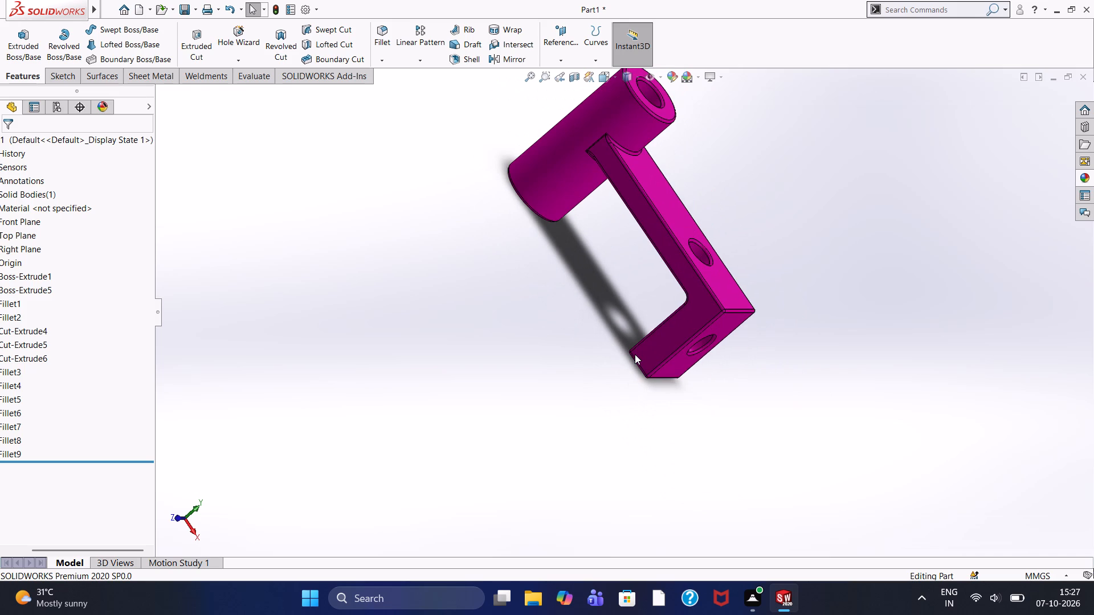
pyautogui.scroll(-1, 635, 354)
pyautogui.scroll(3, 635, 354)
# Inspect the whole bracket from the leg end round to its opposite side, covering the arm's top hole and the leg's hole.
pyautogui.moveTo(601, 304); pyautogui.dragTo(574, 288, button='middle')
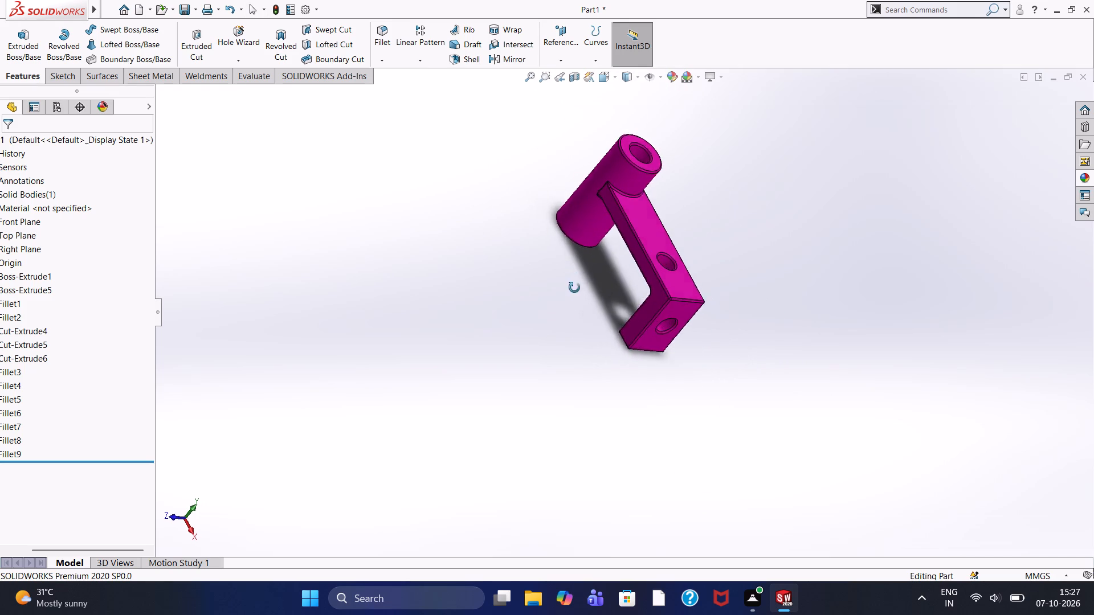
pyautogui.moveTo(574, 288); pyautogui.dragTo(545, 273, button='middle')
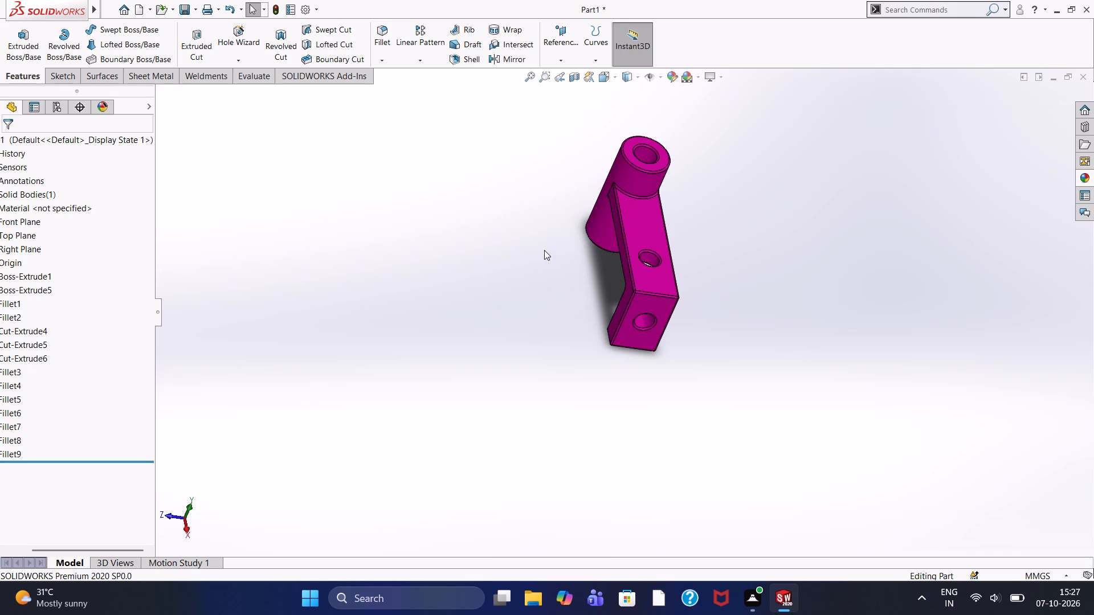
pyautogui.scroll(-1, 544, 250)
pyautogui.scroll(1, 544, 250)
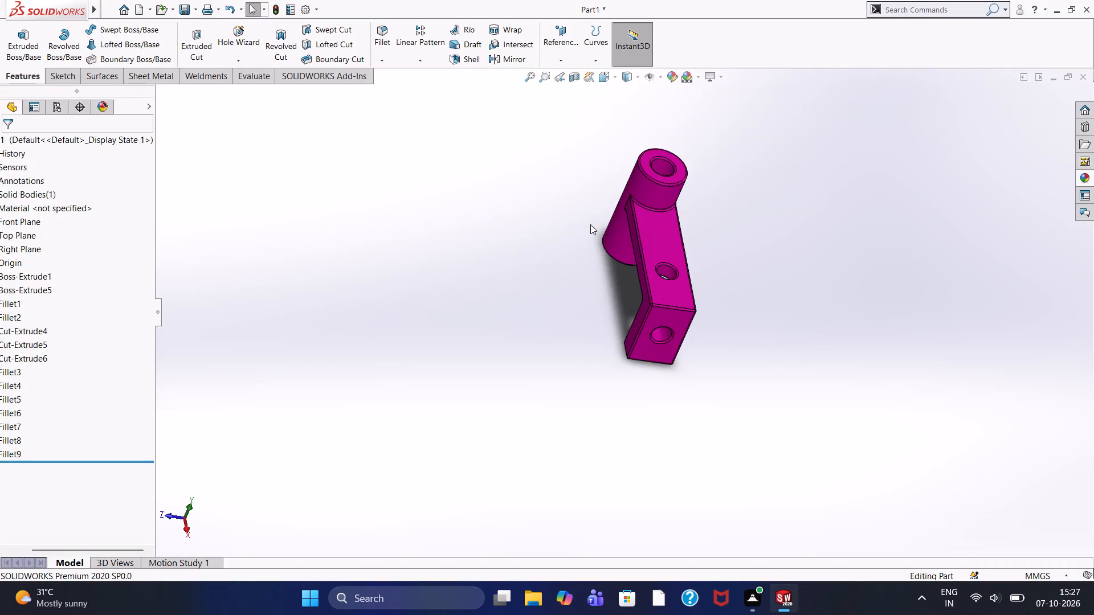
pyautogui.scroll(1, 636, 263)
pyautogui.scroll(-1, 633, 269)
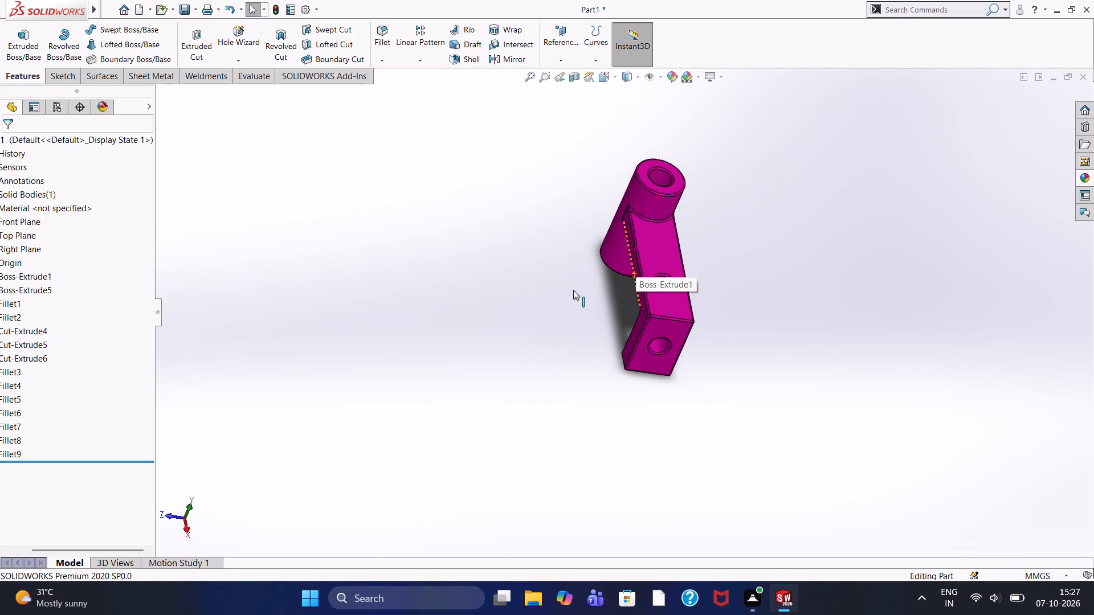
pyautogui.moveTo(573, 290); pyautogui.dragTo(509, 247, button='middle')
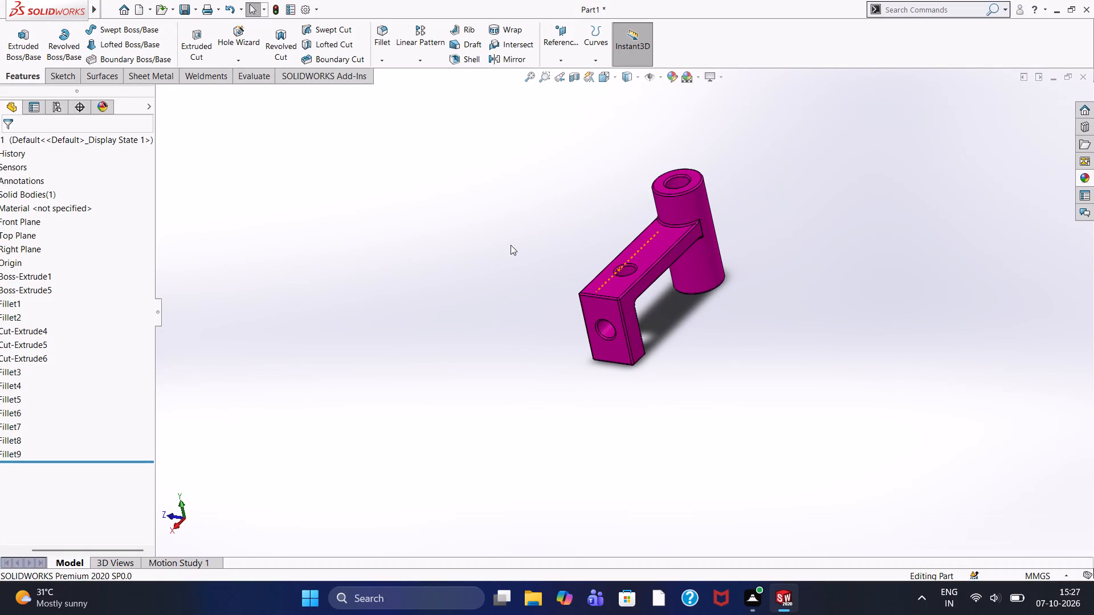
# Examine more closely the opposite side of the arm, its junction with the boss, the boss's top bore and the leg's outer face.
pyautogui.scroll(-1, 511, 245)
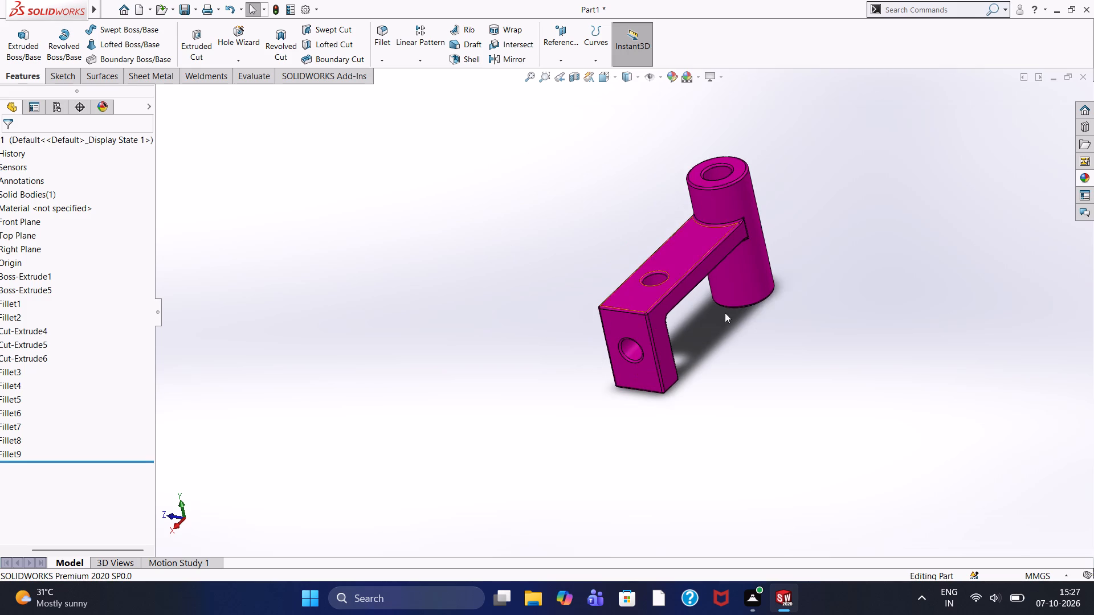
pyautogui.scroll(1, 730, 301)
pyautogui.scroll(-1, 729, 301)
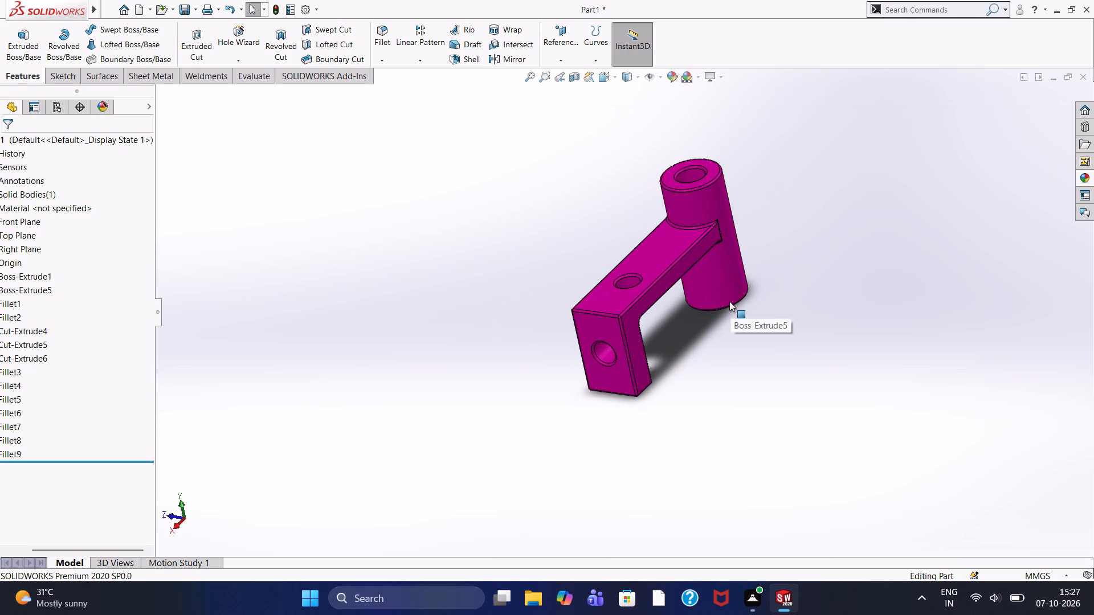
pyautogui.scroll(-2, 729, 301)
pyautogui.scroll(5, 729, 301)
pyautogui.scroll(-2, 729, 301)
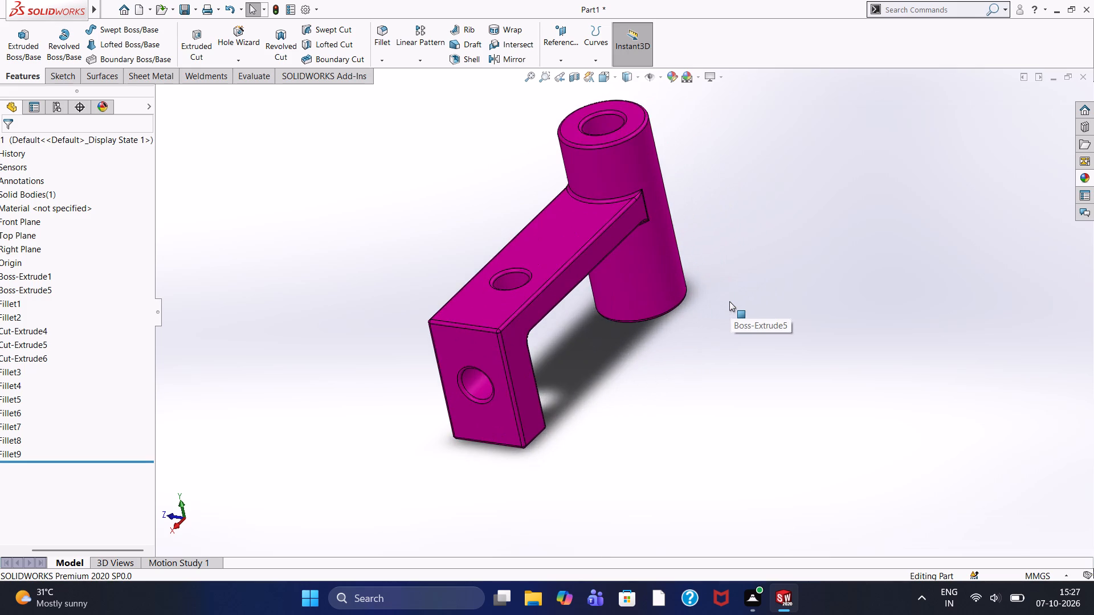
pyautogui.scroll(3, 729, 301)
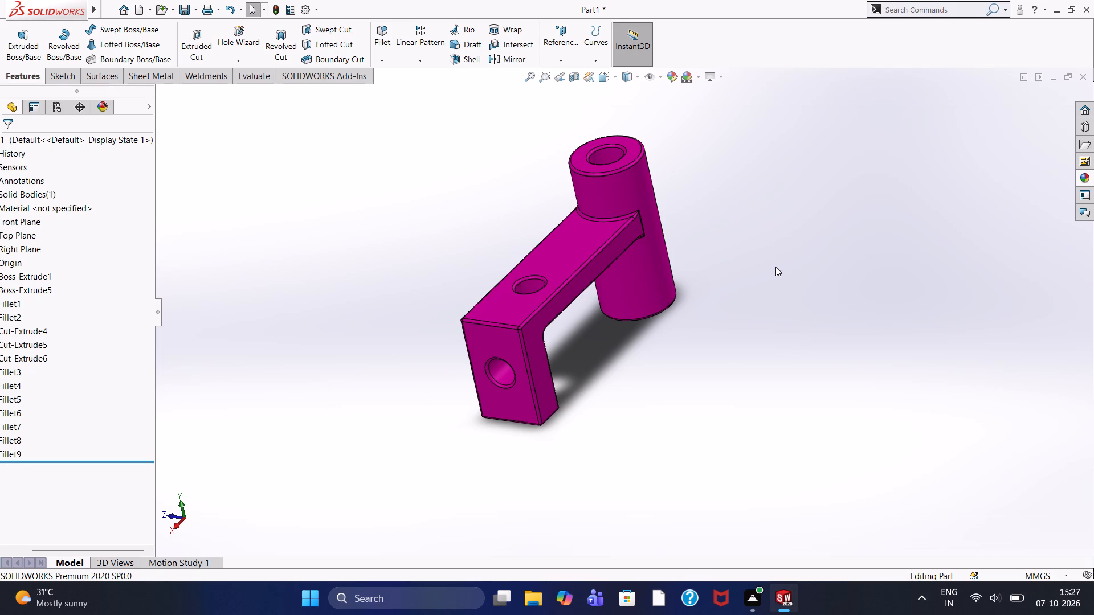
pyautogui.scroll(-1, 779, 266)
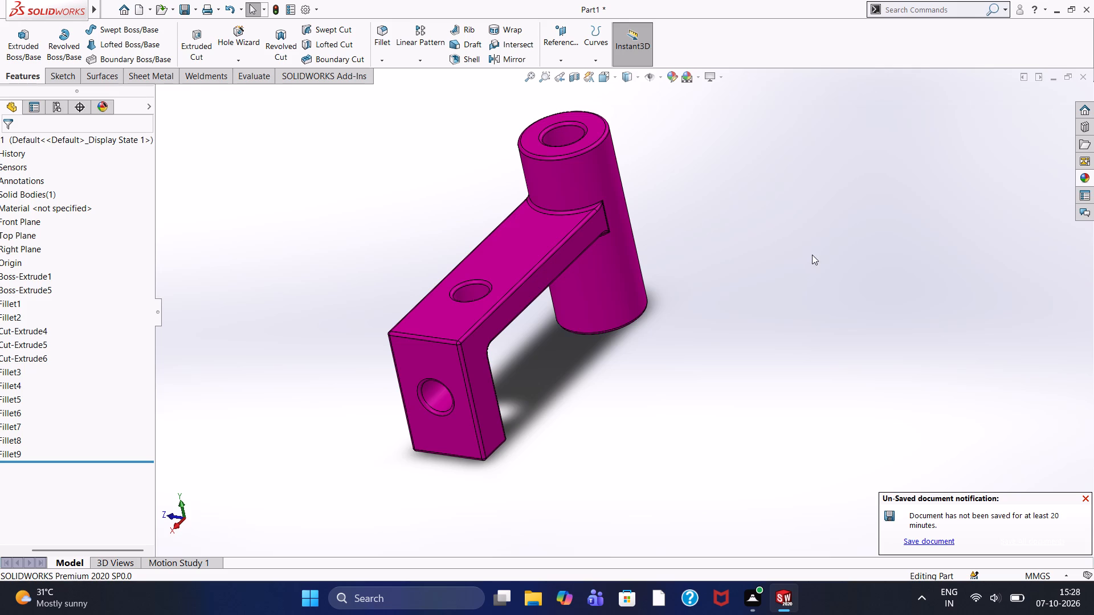
pyautogui.scroll(-2, 820, 255)
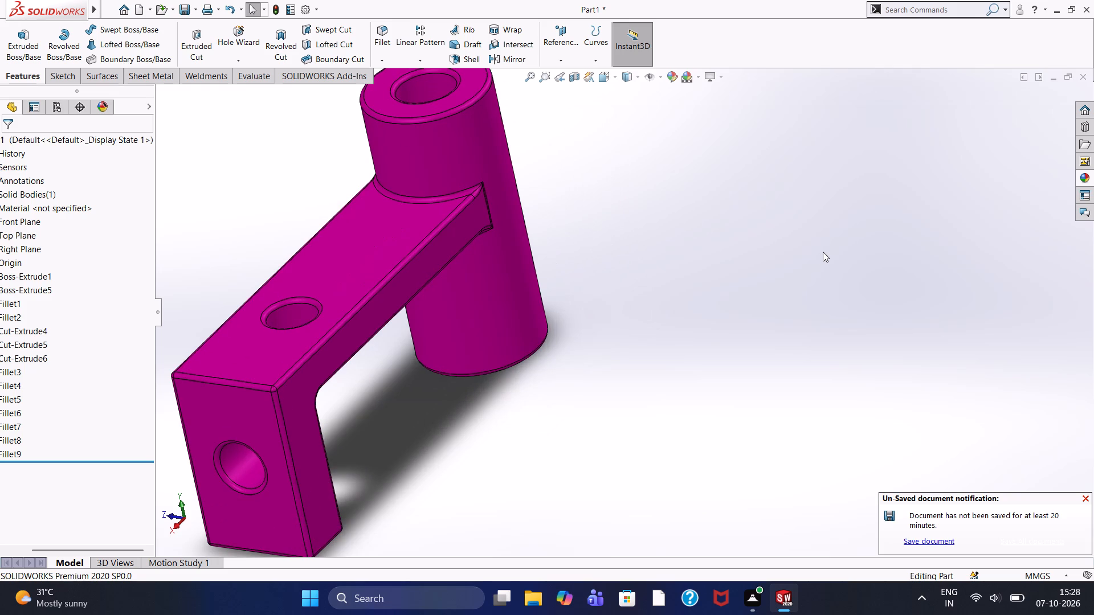
pyautogui.scroll(1, 824, 250)
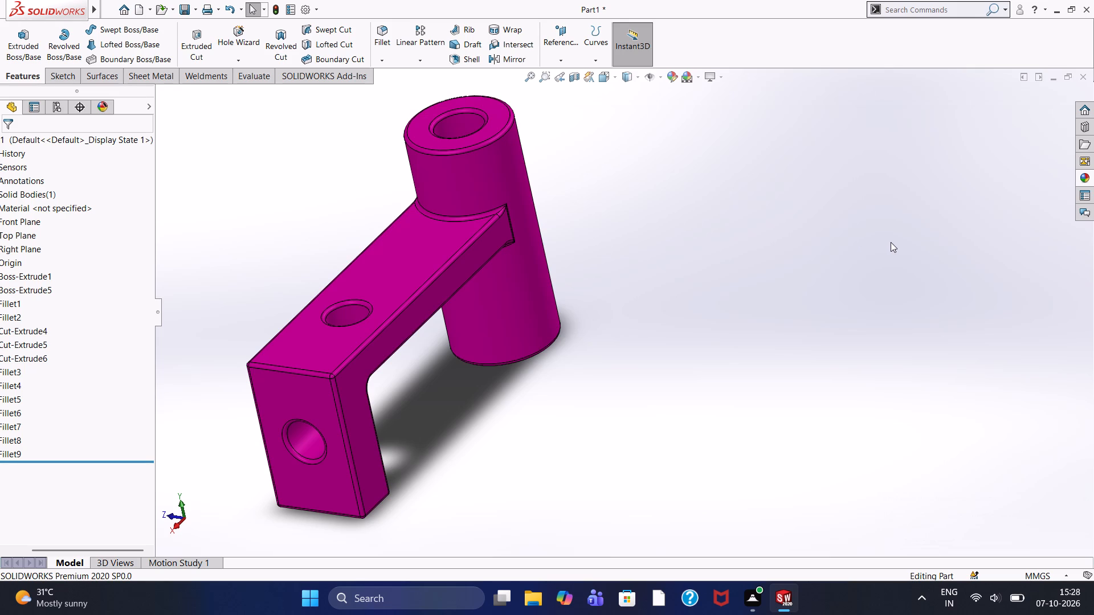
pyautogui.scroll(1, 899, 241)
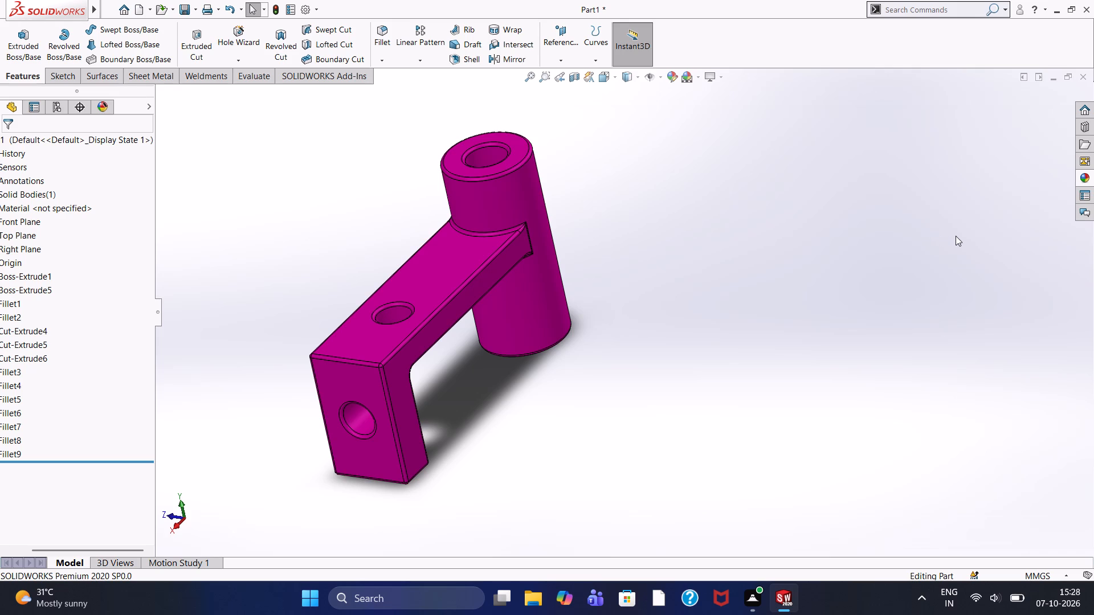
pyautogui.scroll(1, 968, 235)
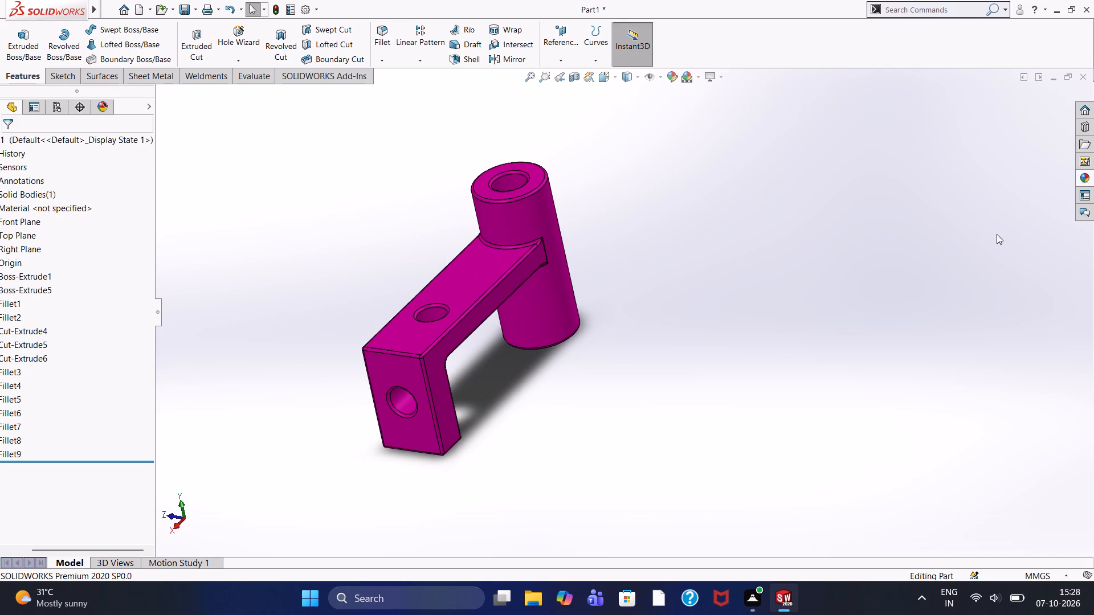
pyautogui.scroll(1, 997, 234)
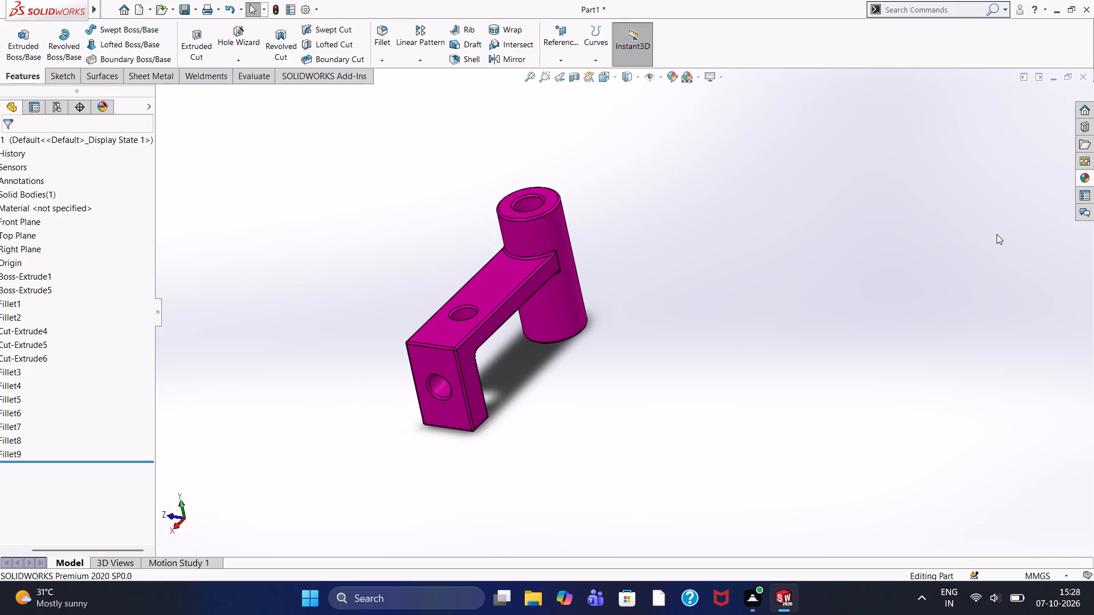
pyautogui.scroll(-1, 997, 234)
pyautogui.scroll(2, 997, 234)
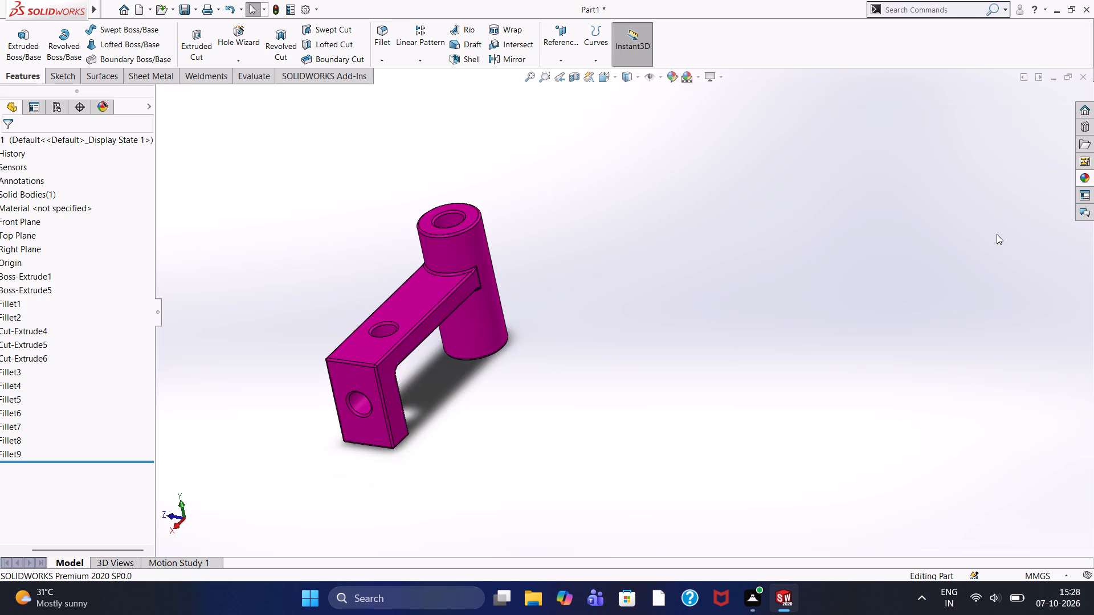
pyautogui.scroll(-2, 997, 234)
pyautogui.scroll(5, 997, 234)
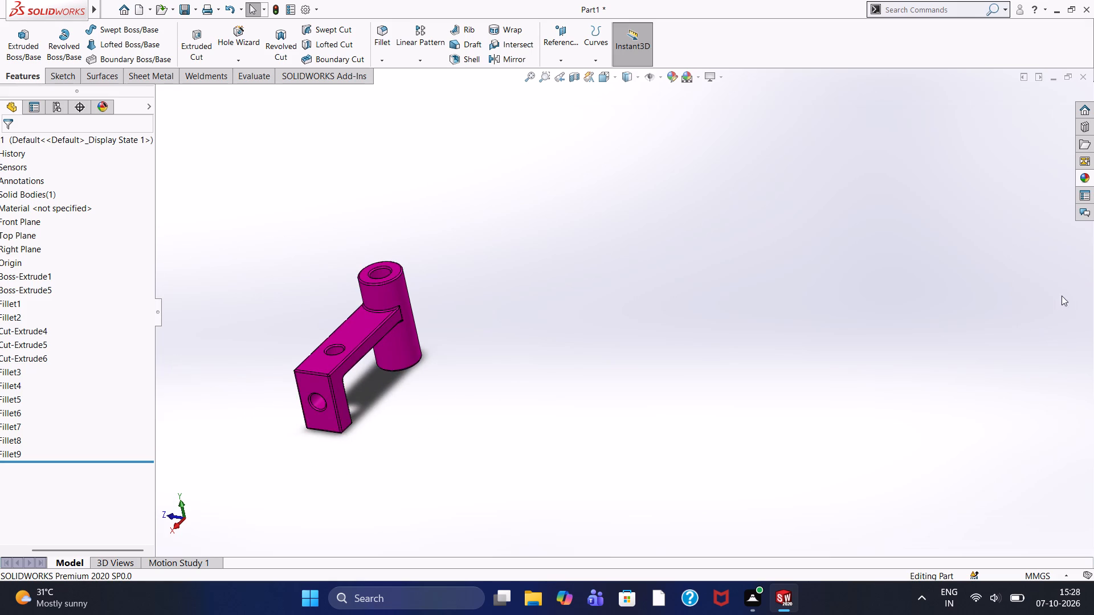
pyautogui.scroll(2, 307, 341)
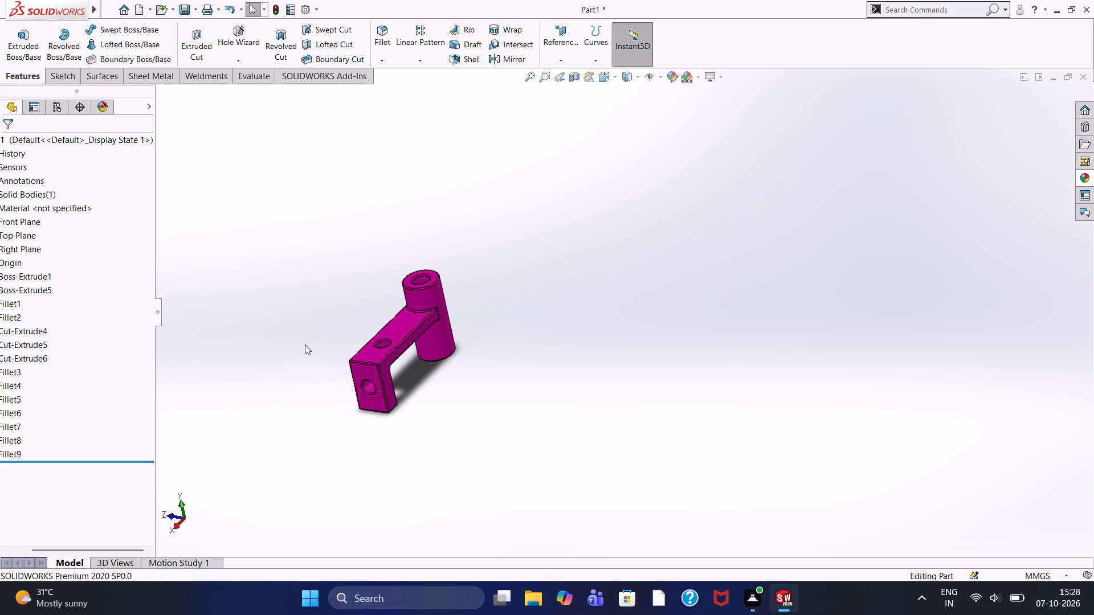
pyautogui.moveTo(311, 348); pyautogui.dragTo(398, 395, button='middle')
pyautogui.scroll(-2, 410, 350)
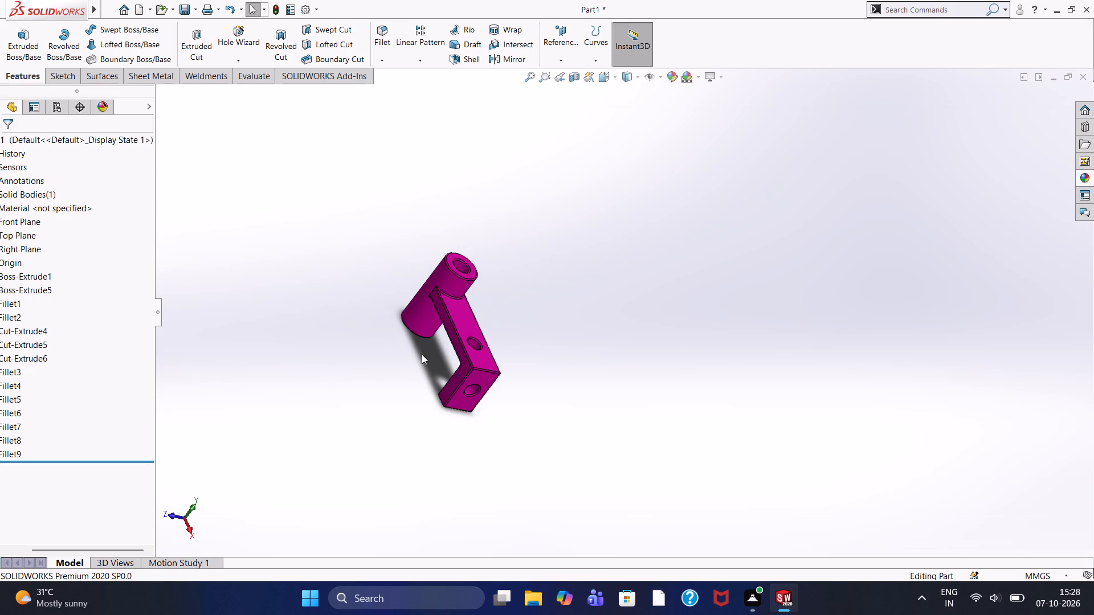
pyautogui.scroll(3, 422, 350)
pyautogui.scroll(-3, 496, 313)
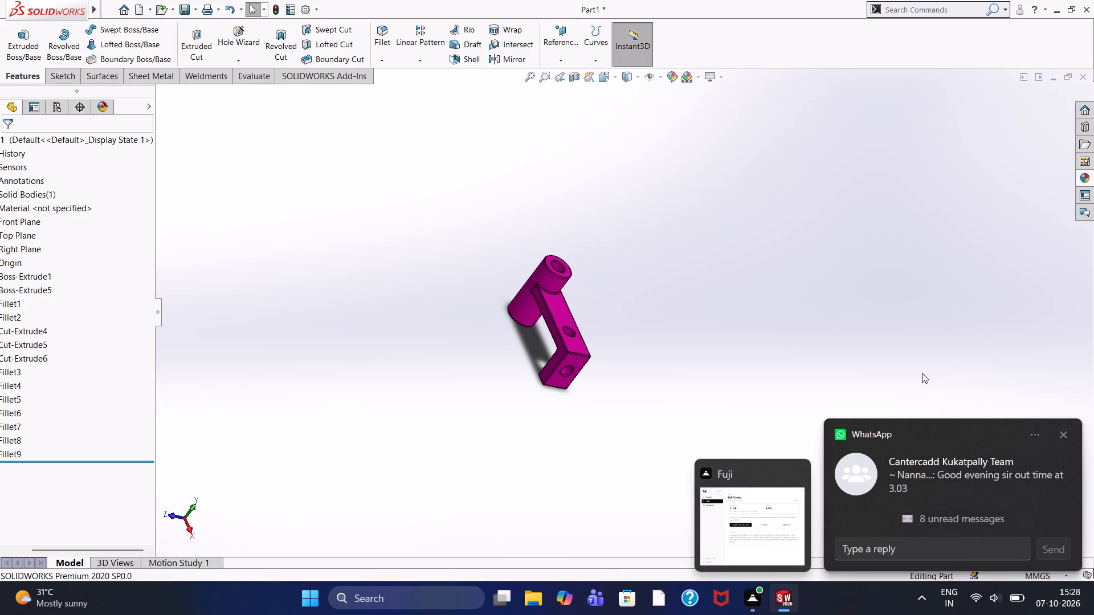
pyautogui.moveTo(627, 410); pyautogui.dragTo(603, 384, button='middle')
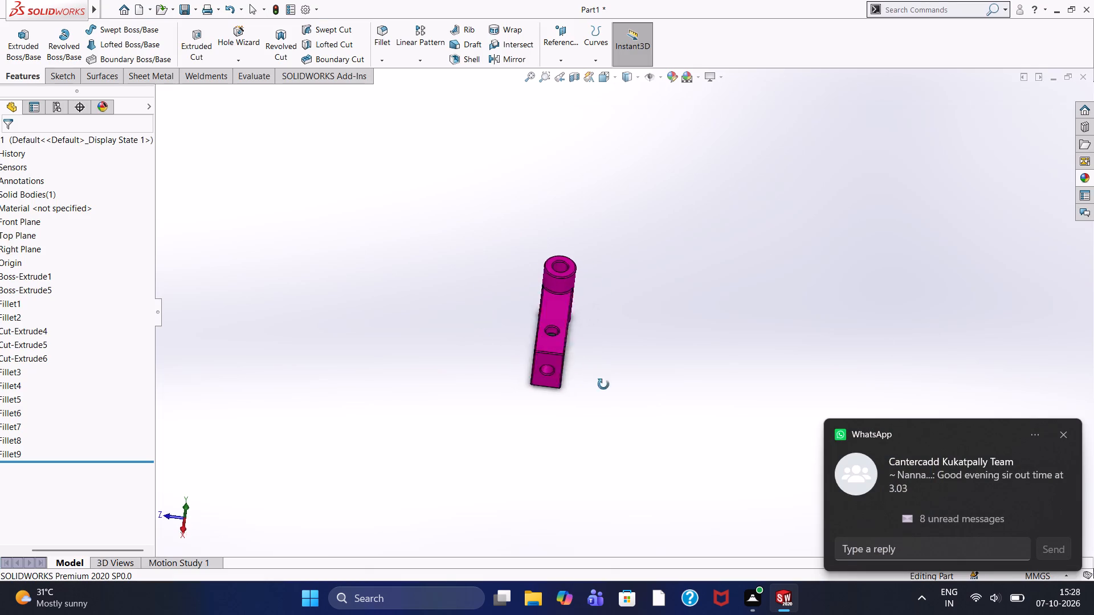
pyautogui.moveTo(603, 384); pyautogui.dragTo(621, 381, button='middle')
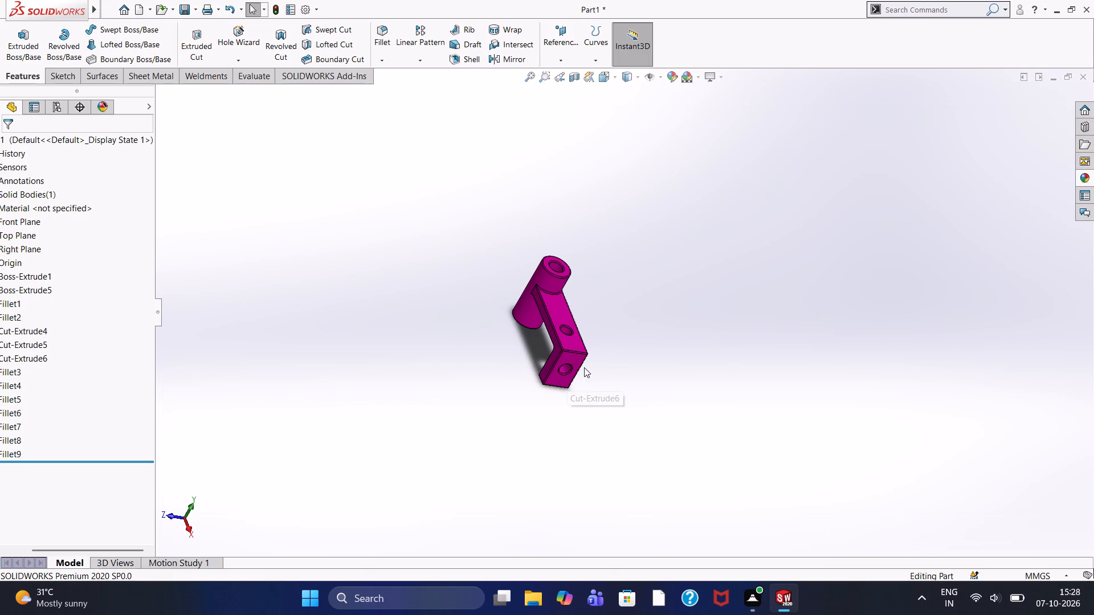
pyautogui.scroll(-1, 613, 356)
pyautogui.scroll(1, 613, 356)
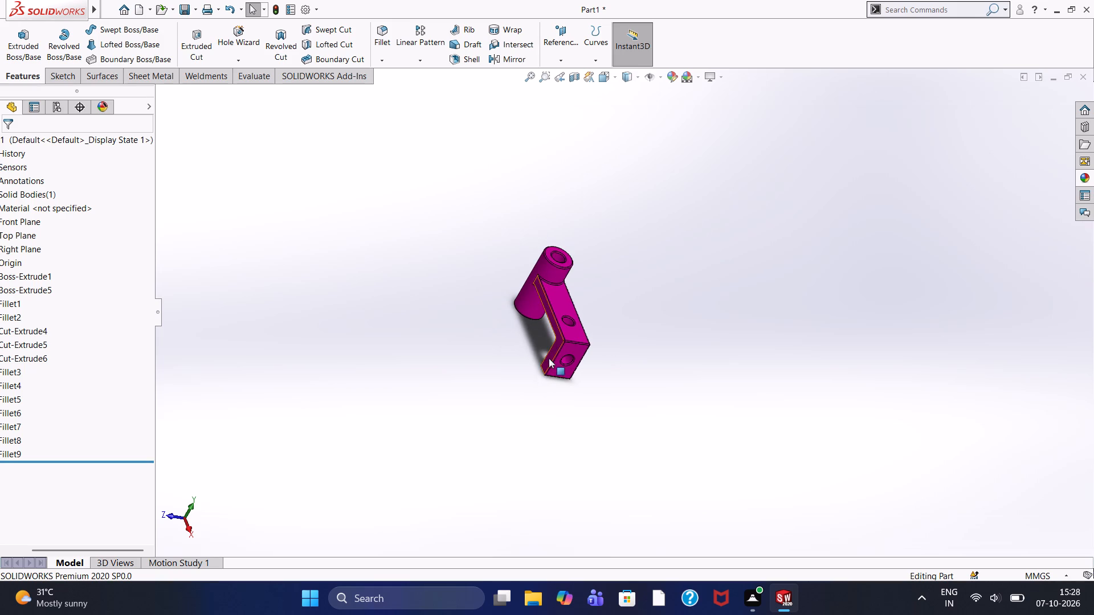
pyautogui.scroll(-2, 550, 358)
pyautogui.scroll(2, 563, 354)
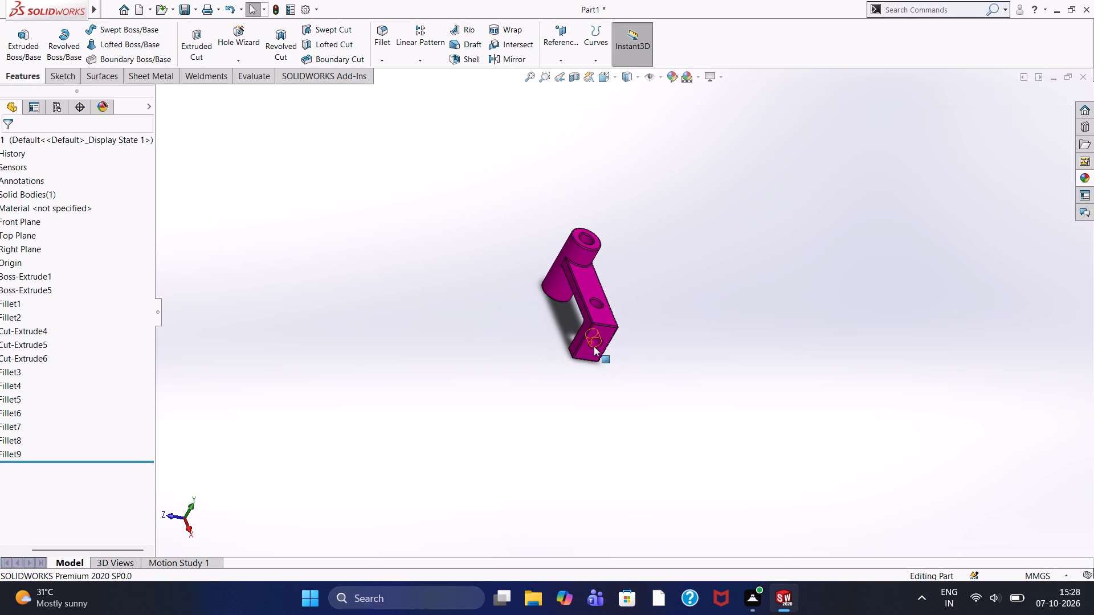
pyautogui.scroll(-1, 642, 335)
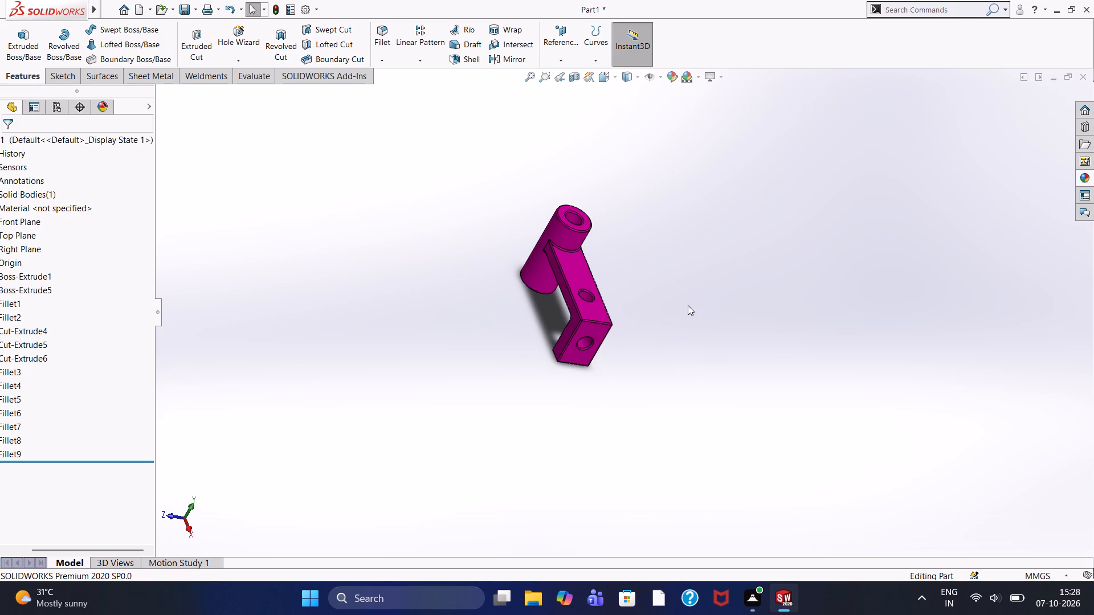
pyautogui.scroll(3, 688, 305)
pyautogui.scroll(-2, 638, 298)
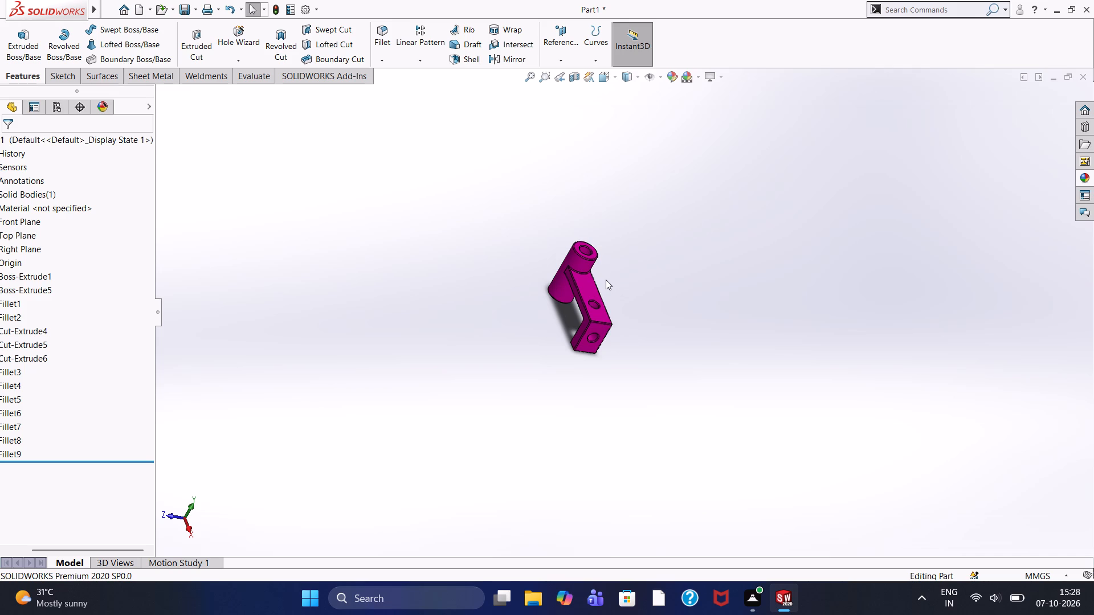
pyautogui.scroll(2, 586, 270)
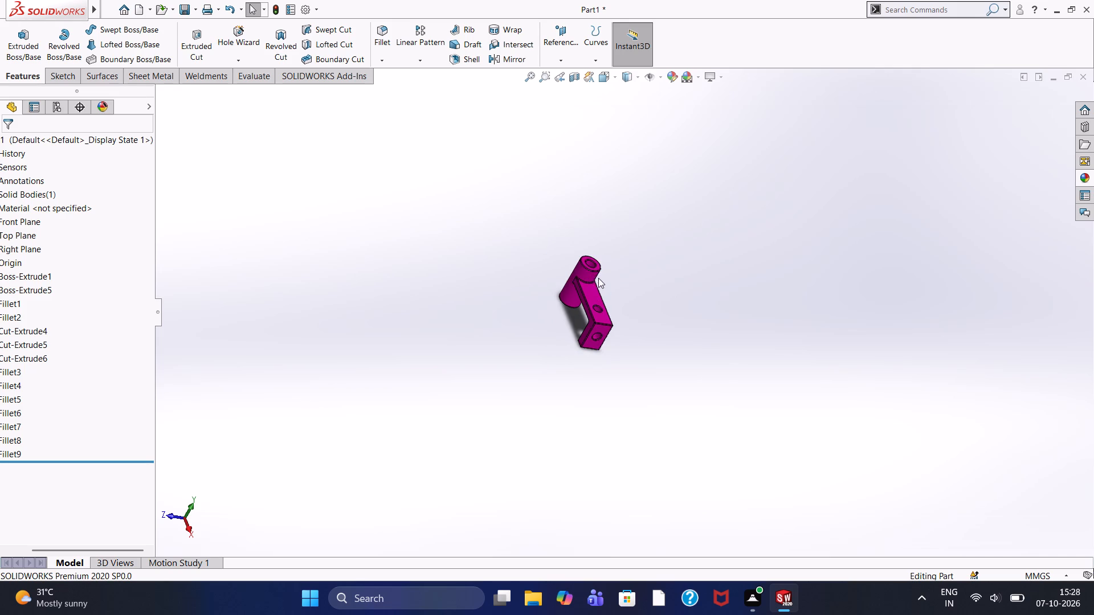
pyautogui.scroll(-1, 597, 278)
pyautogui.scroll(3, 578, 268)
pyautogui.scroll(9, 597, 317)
# Inspect the bracket from the leg end round to the arm's side face, covering its junction with the boss and both arm and leg holes.
pyautogui.moveTo(590, 322); pyautogui.dragTo(593, 323, button='middle')
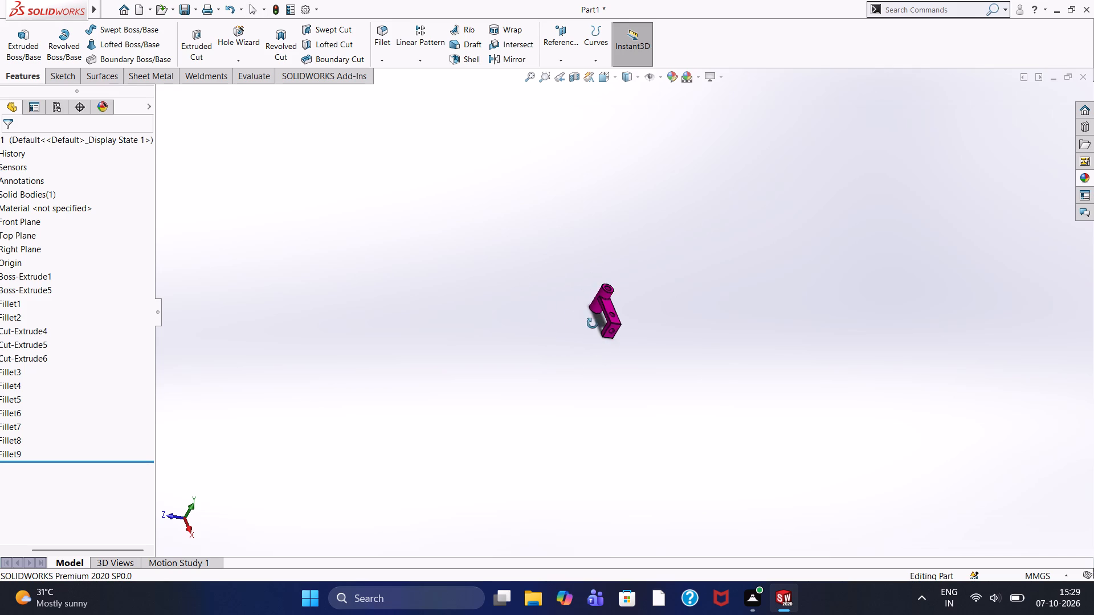
pyautogui.moveTo(593, 323); pyautogui.dragTo(548, 310, button='middle')
pyautogui.scroll(-2, 593, 312)
pyautogui.scroll(-7, 661, 317)
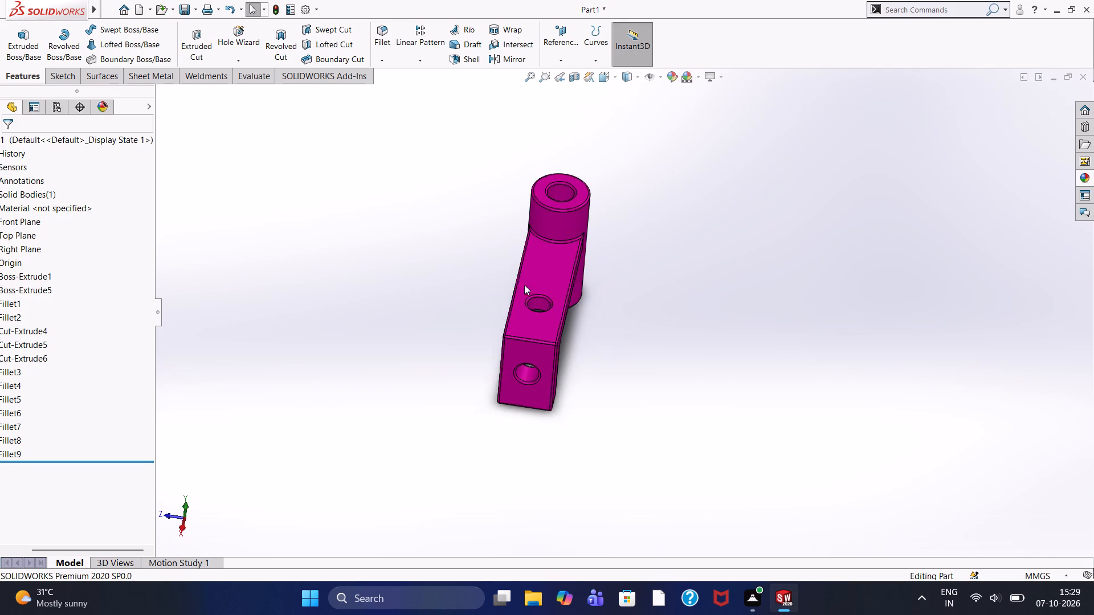
pyautogui.scroll(2, 517, 278)
pyautogui.moveTo(519, 267); pyautogui.dragTo(464, 225, button='middle')
pyautogui.scroll(1, 464, 227)
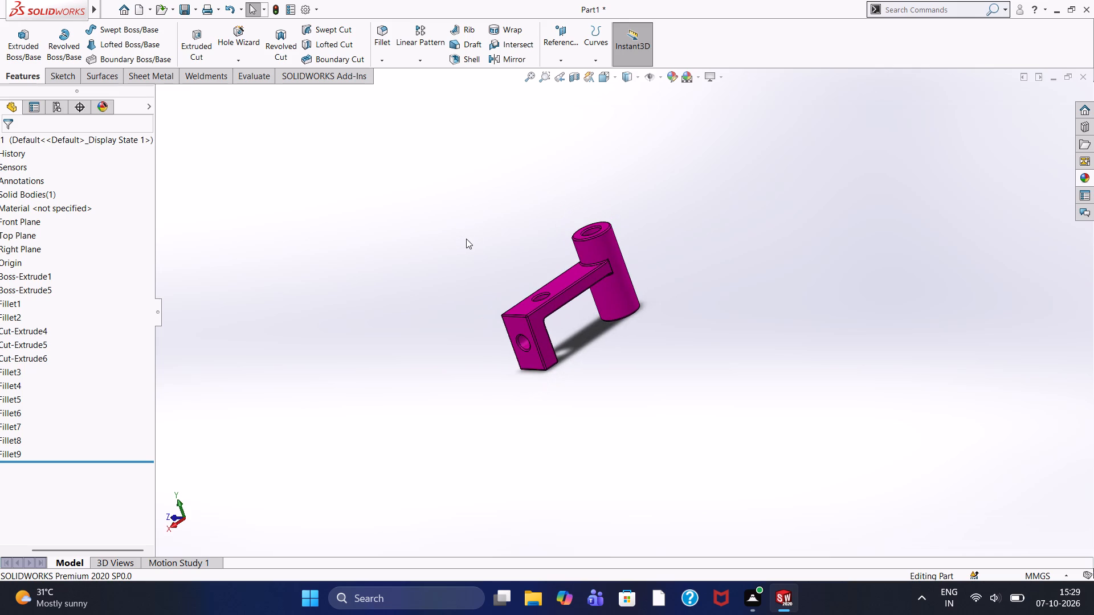
pyautogui.scroll(-3, 469, 239)
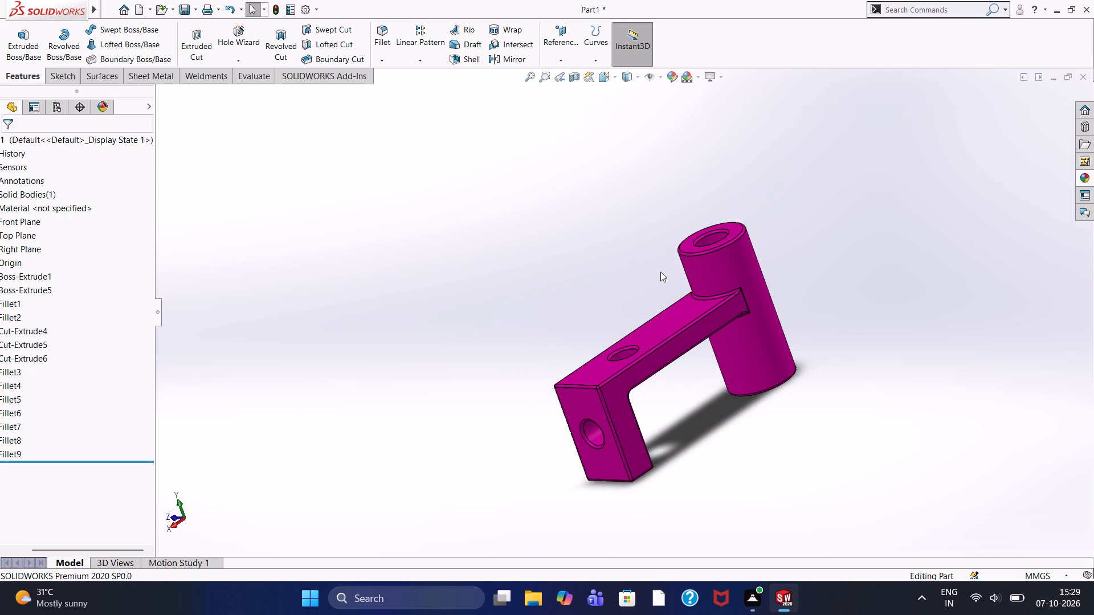
pyautogui.scroll(-3, 700, 252)
pyautogui.scroll(2, 704, 250)
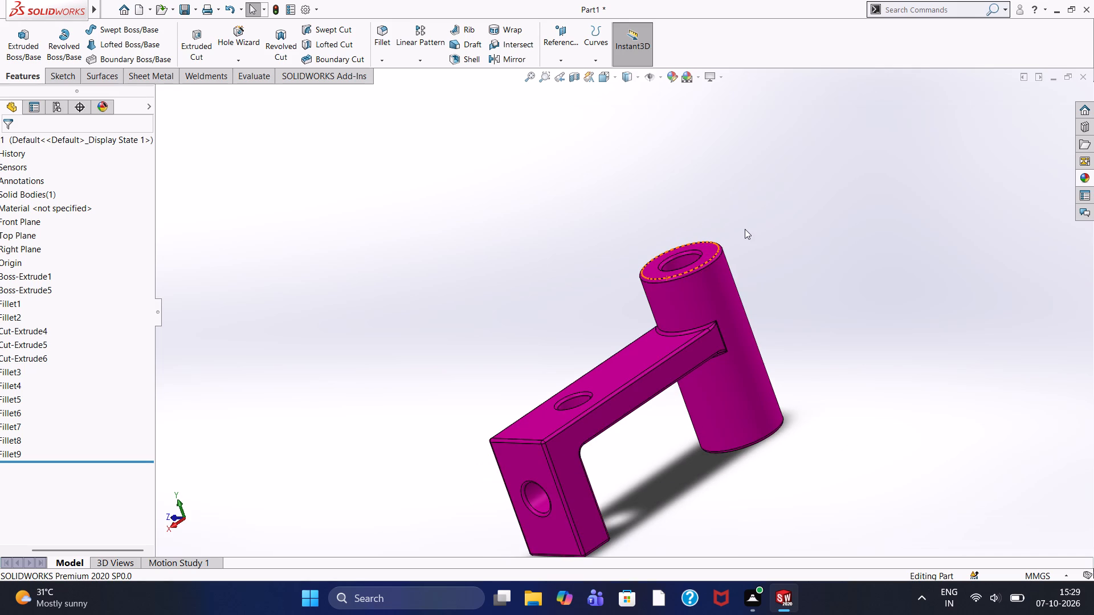
pyautogui.scroll(1, 769, 181)
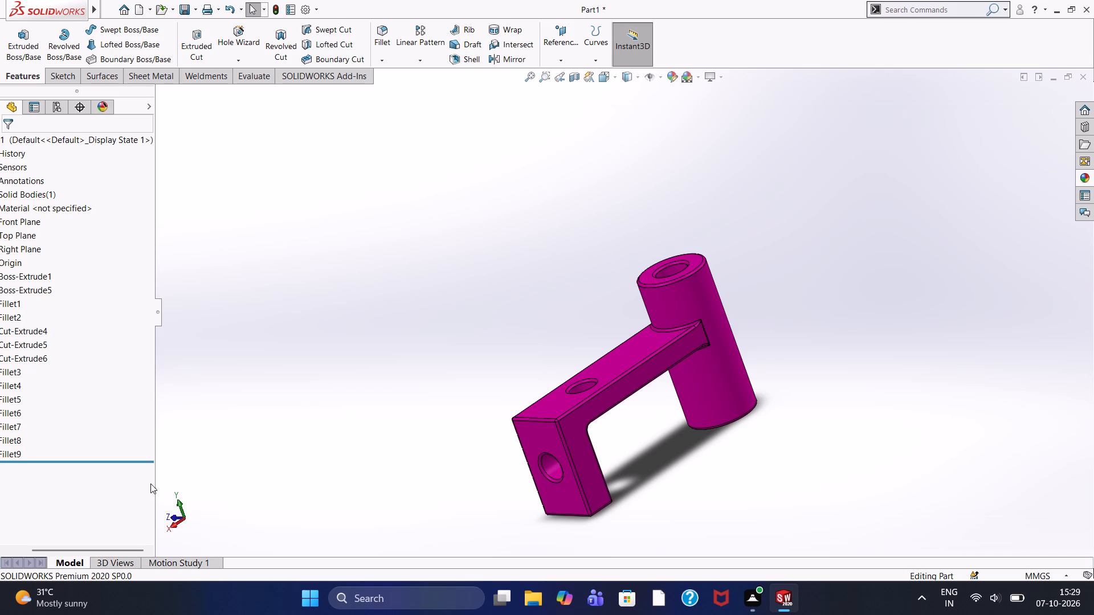
pyautogui.scroll(2, 11, 445)
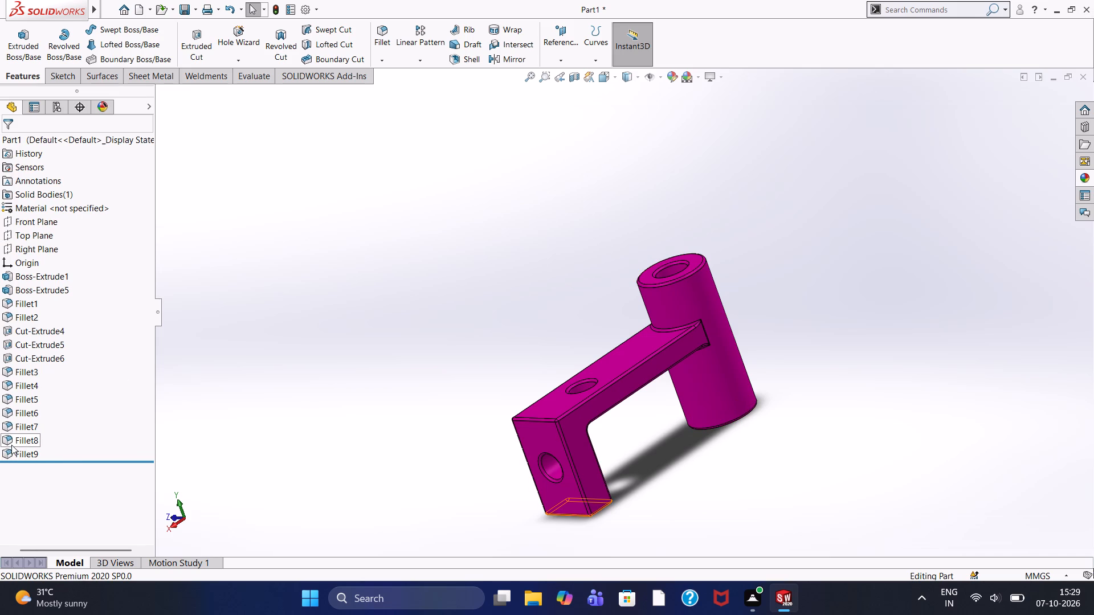
pyautogui.scroll(2, 466, 427)
# Examine the opposite side face of the arm, its rounded inner corner at the leg and its junction with the boss.
pyautogui.moveTo(477, 411); pyautogui.dragTo(610, 433, button='middle')
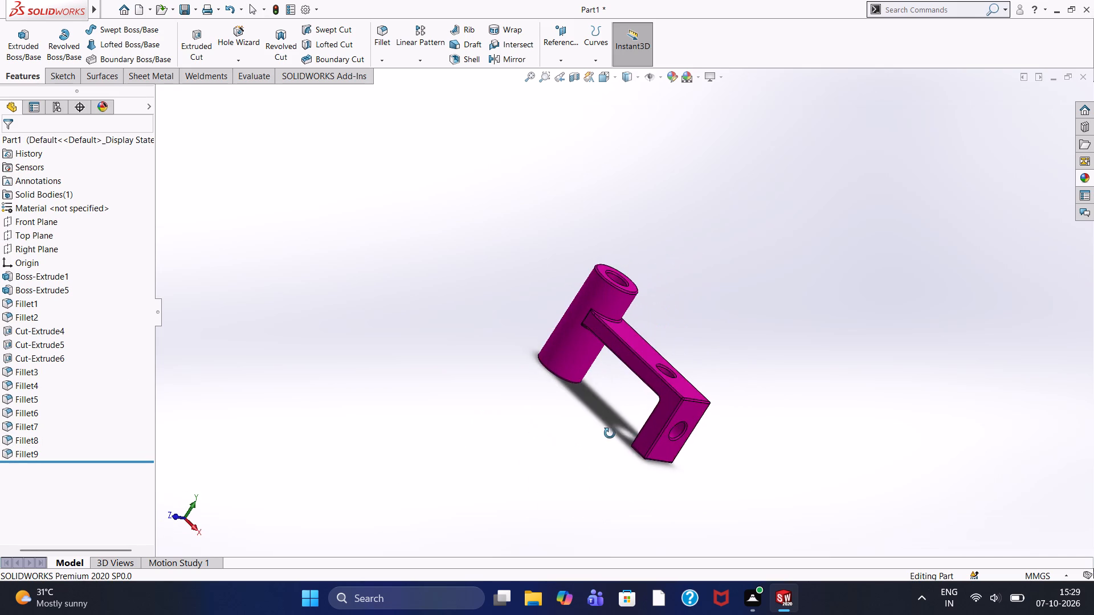
pyautogui.moveTo(610, 433); pyautogui.dragTo(617, 432, button='middle')
pyautogui.scroll(-2, 635, 413)
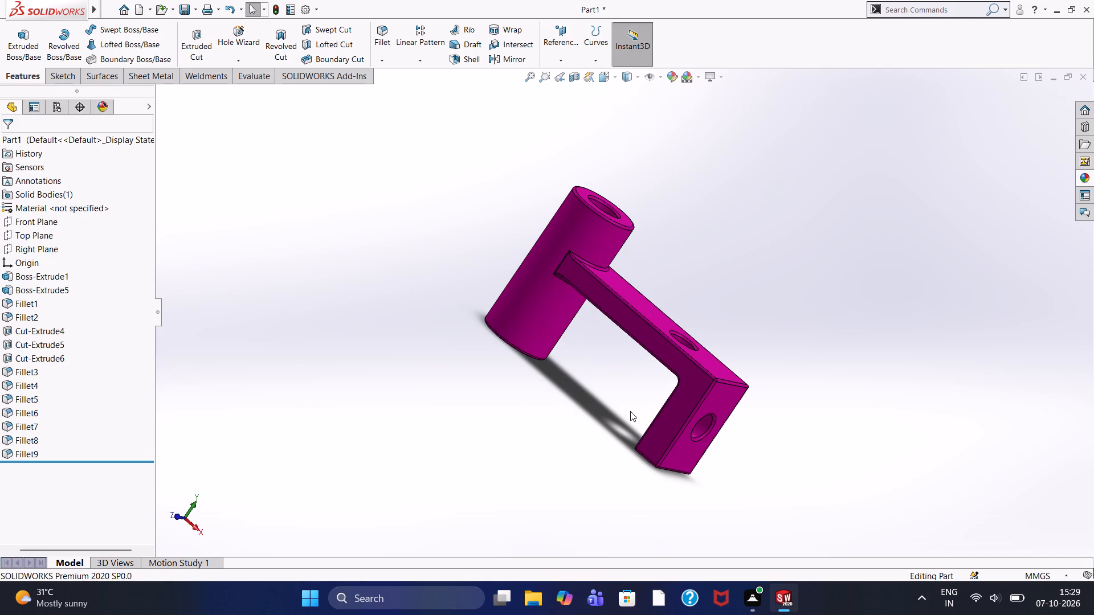
pyautogui.scroll(2, 626, 403)
pyautogui.scroll(-1, 626, 403)
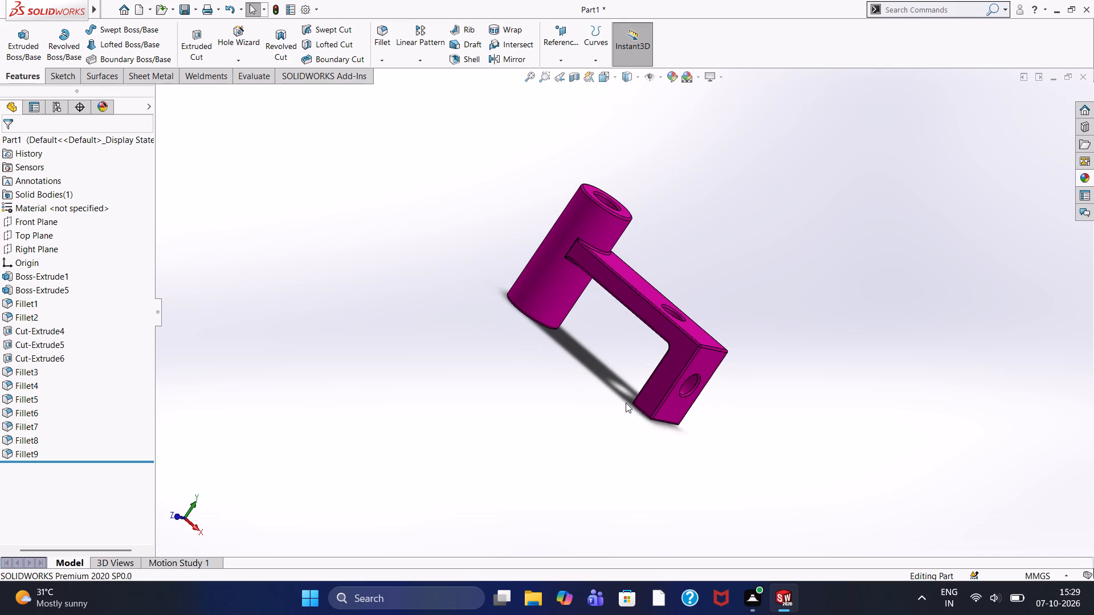
pyautogui.scroll(-1, 626, 403)
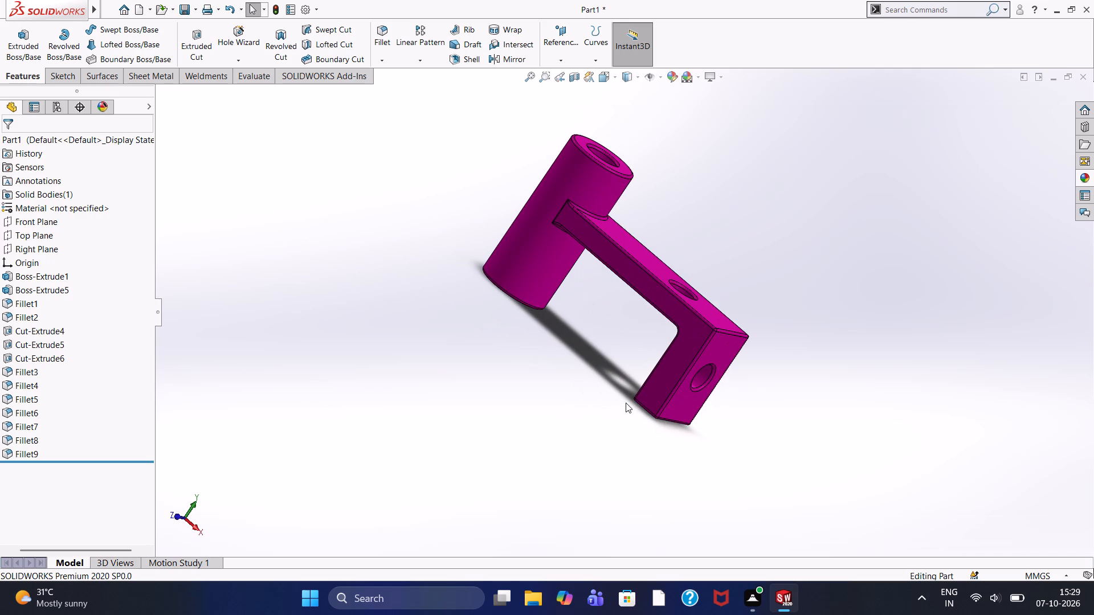
pyautogui.scroll(1, 626, 403)
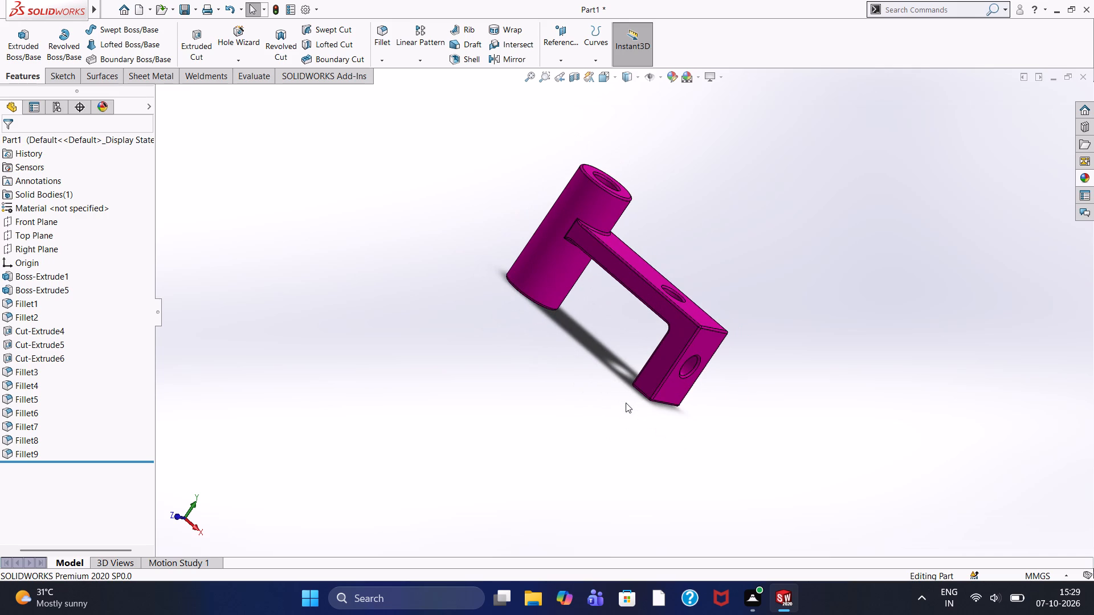
pyautogui.scroll(-2, 626, 403)
pyautogui.scroll(3, 626, 403)
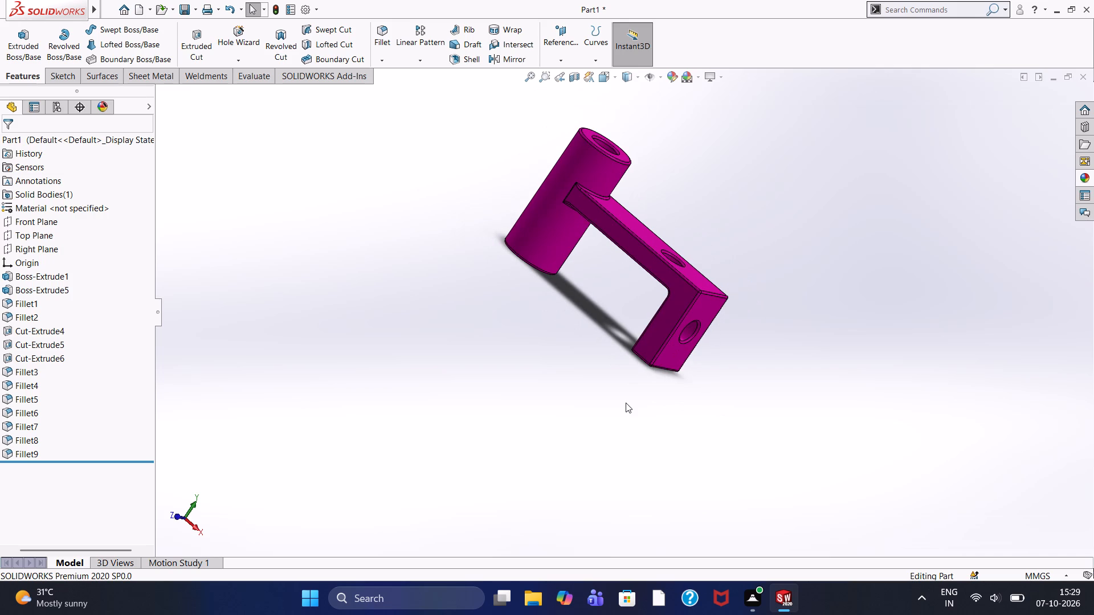
pyautogui.scroll(-2, 628, 364)
# Examine the arm's top face with its hole, the leg's outer face and the boss's top bore from slightly changing angles.
pyautogui.moveTo(580, 302); pyautogui.dragTo(545, 315, button='middle')
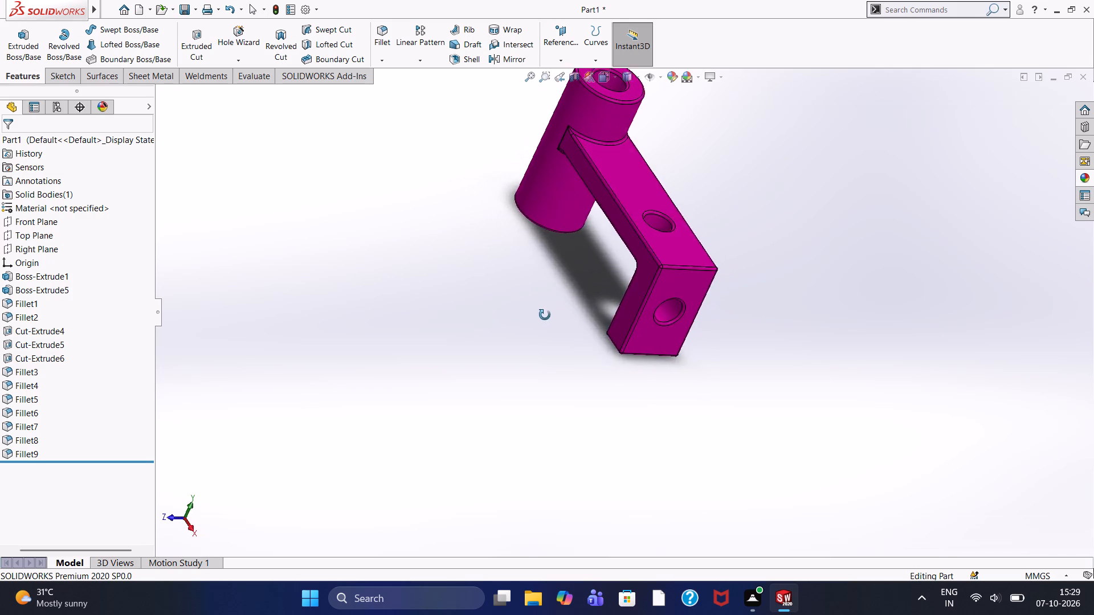
pyautogui.moveTo(545, 315); pyautogui.dragTo(526, 309, button='middle')
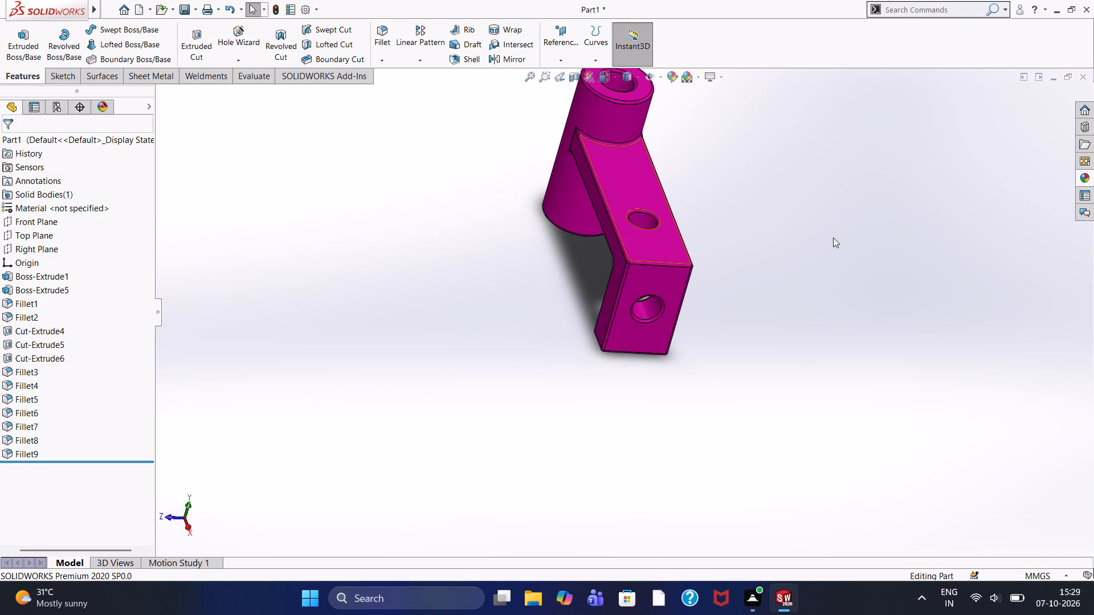
pyautogui.scroll(-2, 748, 211)
pyautogui.scroll(4, 668, 240)
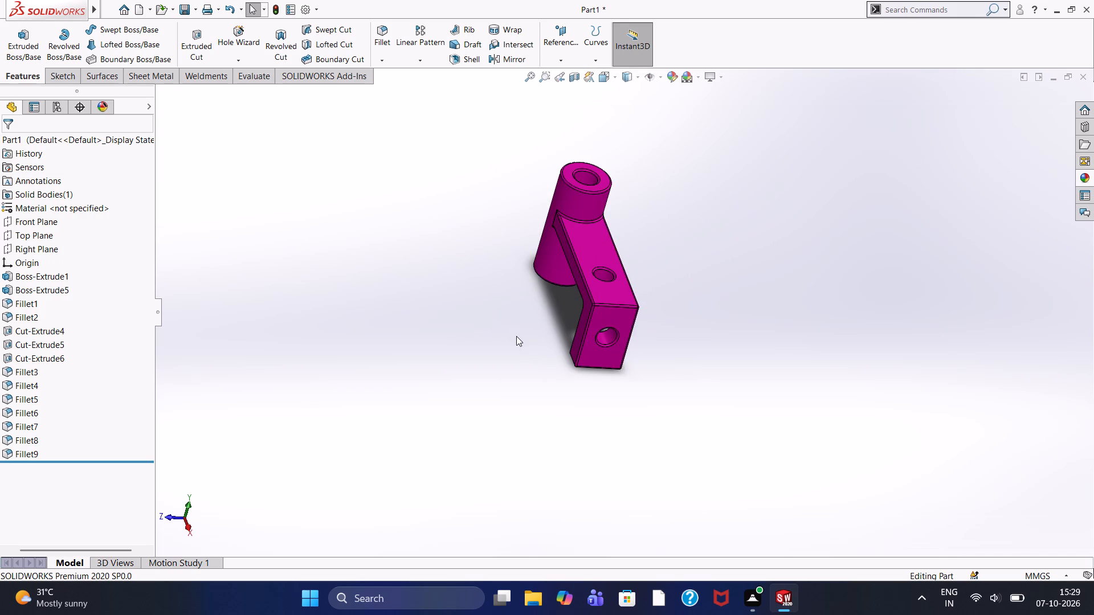
pyautogui.moveTo(517, 336); pyautogui.dragTo(561, 387, button='middle')
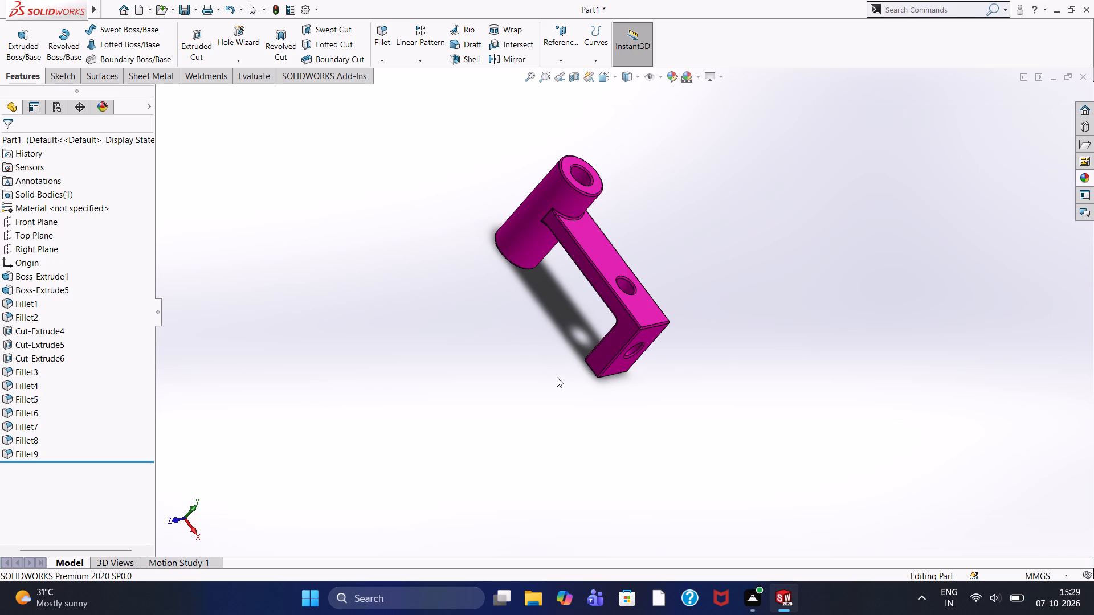
pyautogui.scroll(2, 557, 377)
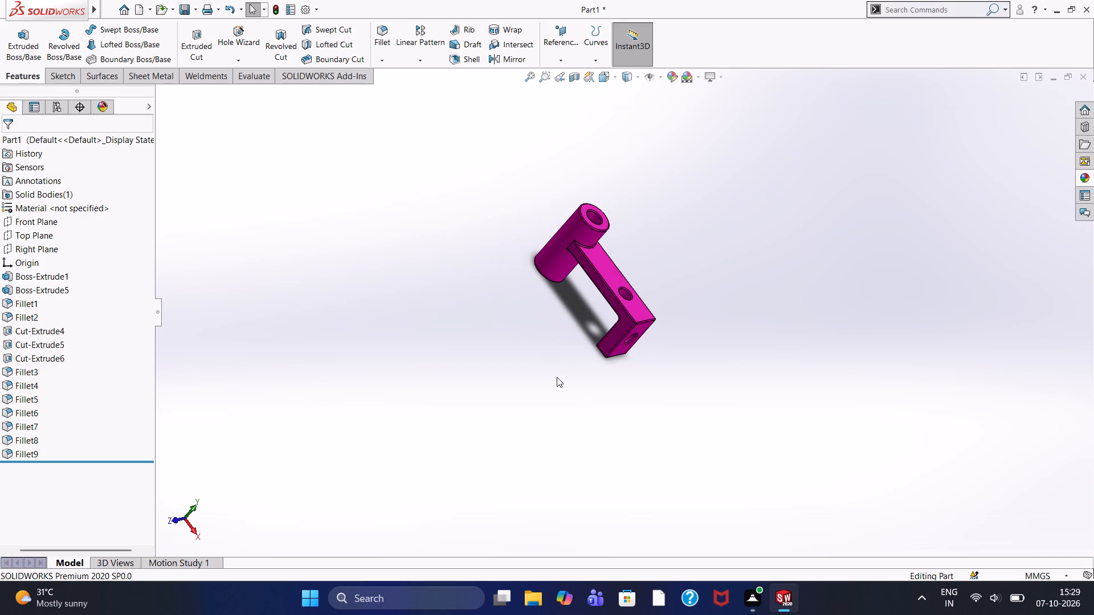
pyautogui.scroll(-2, 557, 377)
pyautogui.scroll(3, 557, 377)
pyautogui.moveTo(583, 325); pyautogui.dragTo(549, 296, button='middle')
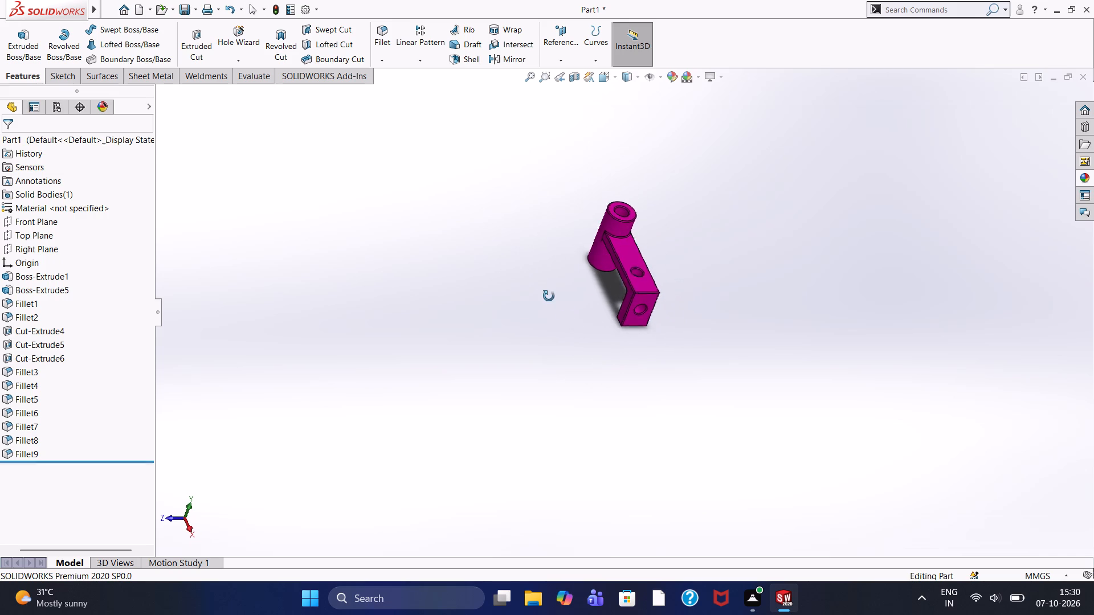
pyautogui.moveTo(549, 296); pyautogui.dragTo(565, 308, button='middle')
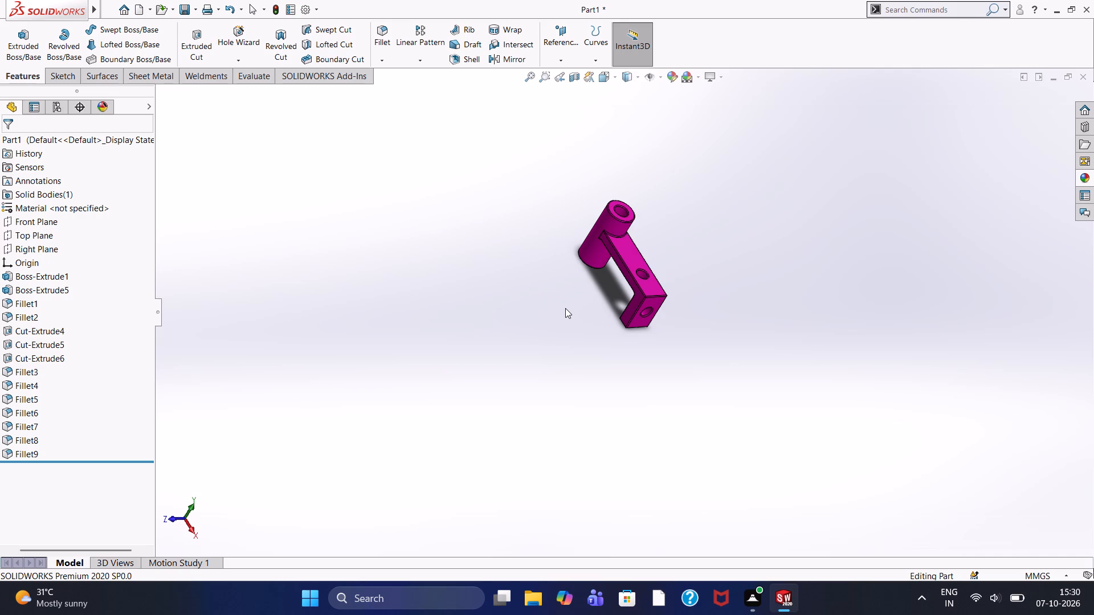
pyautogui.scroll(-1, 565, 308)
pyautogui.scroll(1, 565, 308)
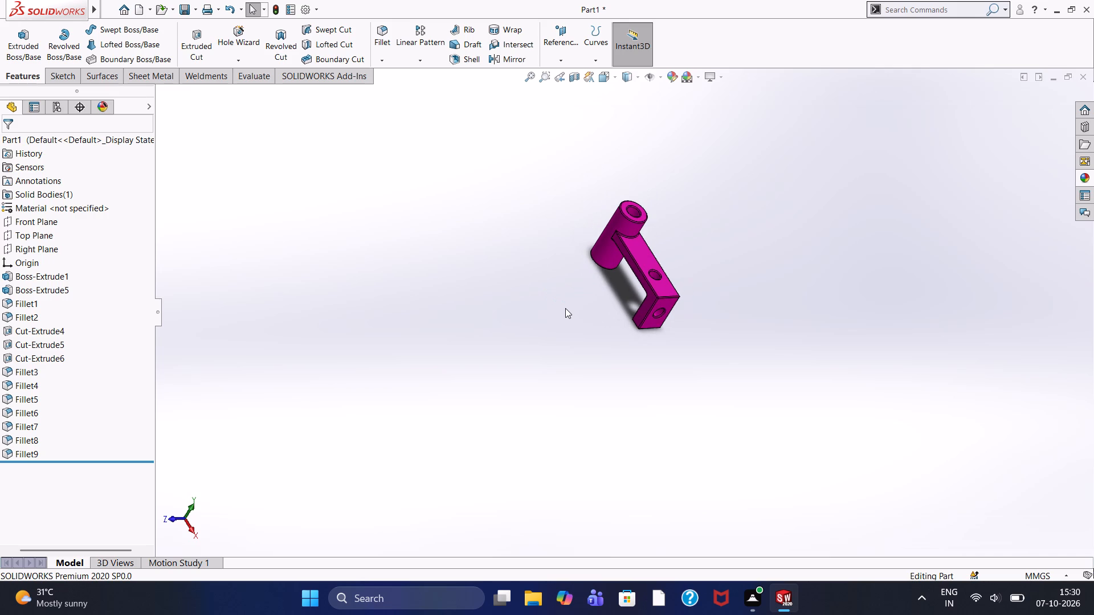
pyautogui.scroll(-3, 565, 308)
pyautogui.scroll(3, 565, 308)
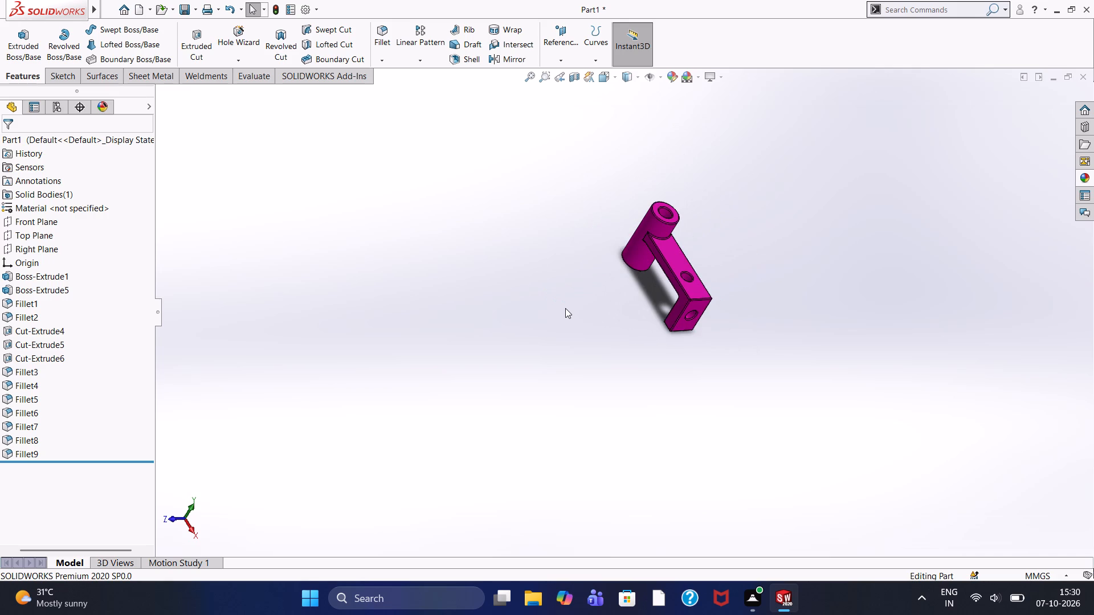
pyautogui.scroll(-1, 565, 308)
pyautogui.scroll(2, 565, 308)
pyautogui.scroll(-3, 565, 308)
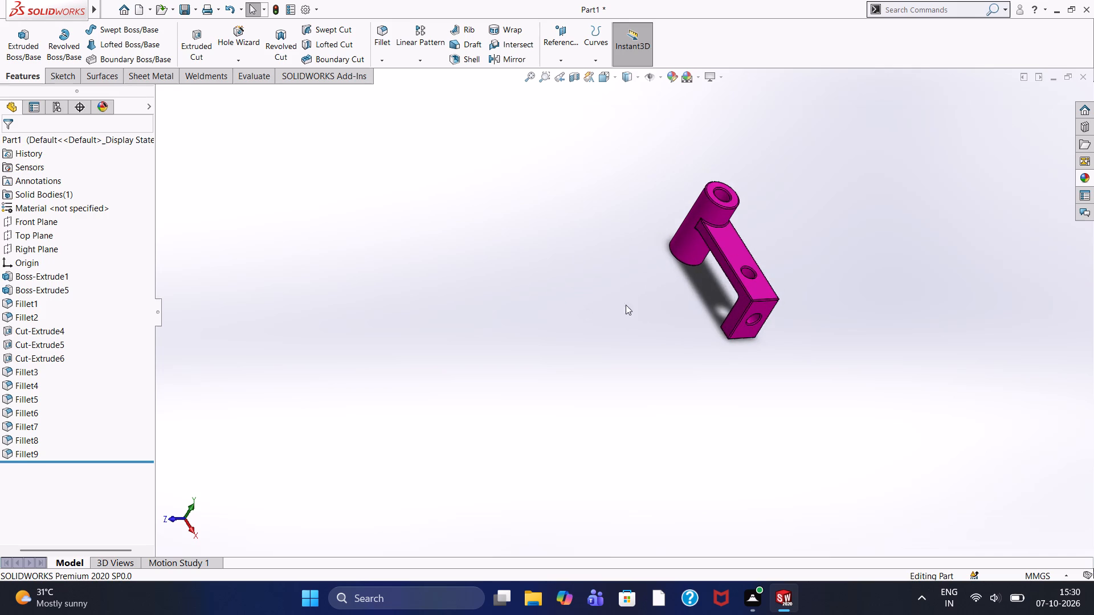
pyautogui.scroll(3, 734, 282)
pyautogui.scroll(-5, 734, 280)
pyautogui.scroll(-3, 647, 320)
# Compare both side faces of the arm and their boss junctions more closely, ending with a view towards the leg's outer face.
pyautogui.moveTo(628, 323); pyautogui.dragTo(524, 263, button='middle')
pyautogui.scroll(1, 629, 323)
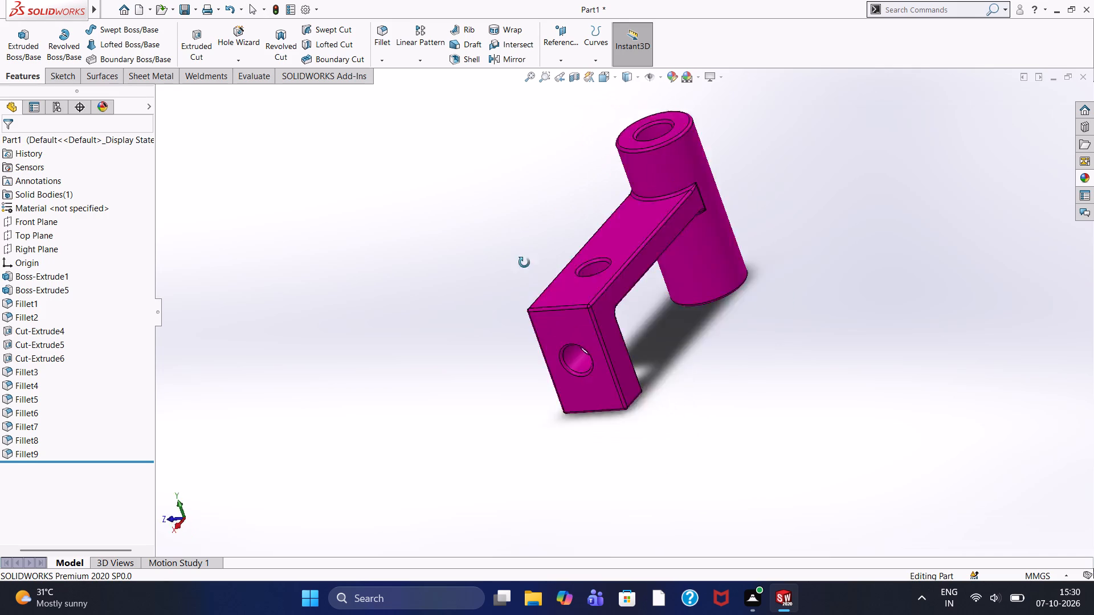
pyautogui.moveTo(524, 263); pyautogui.dragTo(624, 263, button='middle')
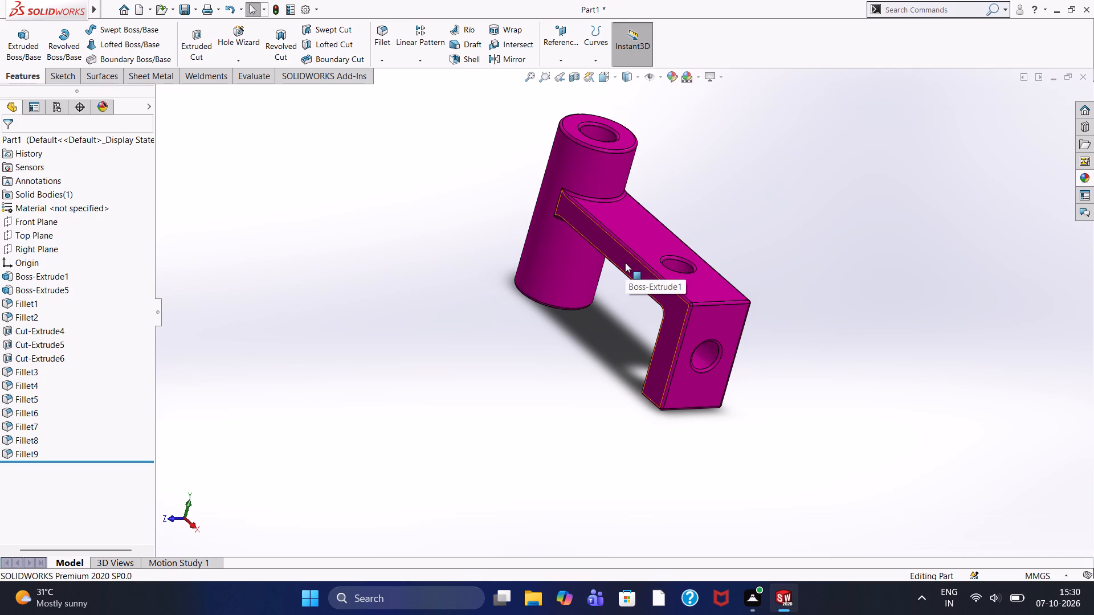
pyautogui.scroll(2, 625, 263)
pyautogui.scroll(-3, 623, 270)
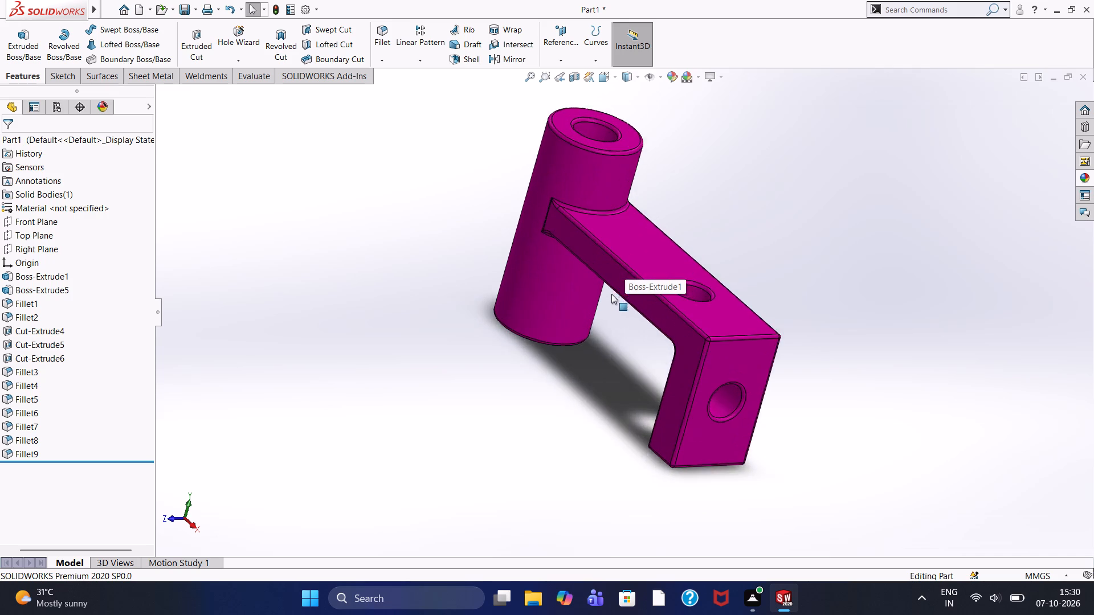
pyautogui.scroll(3, 611, 294)
pyautogui.moveTo(602, 345); pyautogui.dragTo(566, 365, button='middle')
pyautogui.middleClick(566, 365)
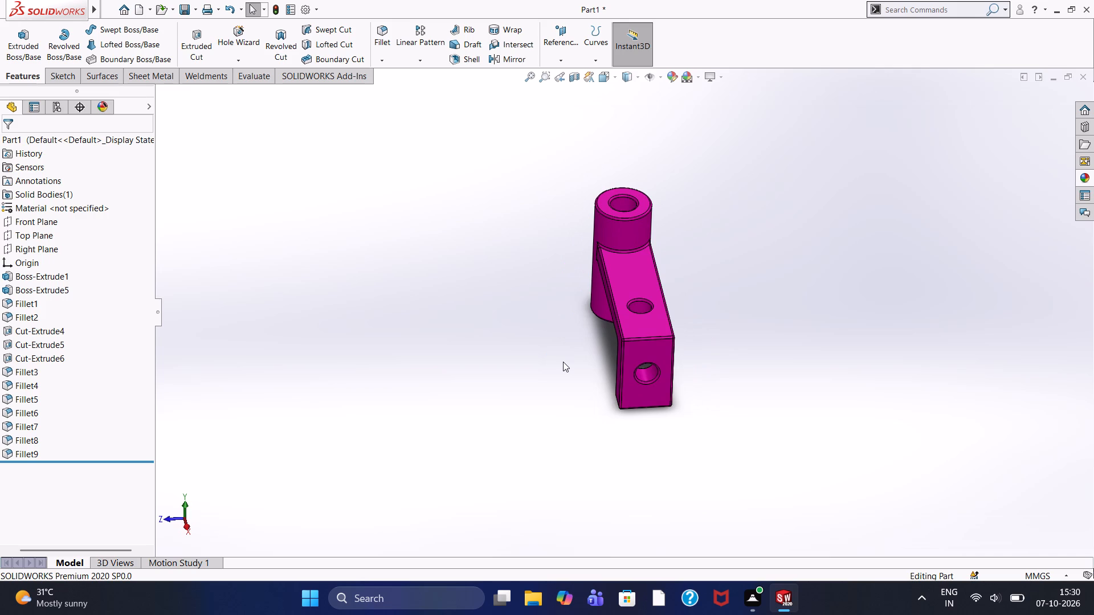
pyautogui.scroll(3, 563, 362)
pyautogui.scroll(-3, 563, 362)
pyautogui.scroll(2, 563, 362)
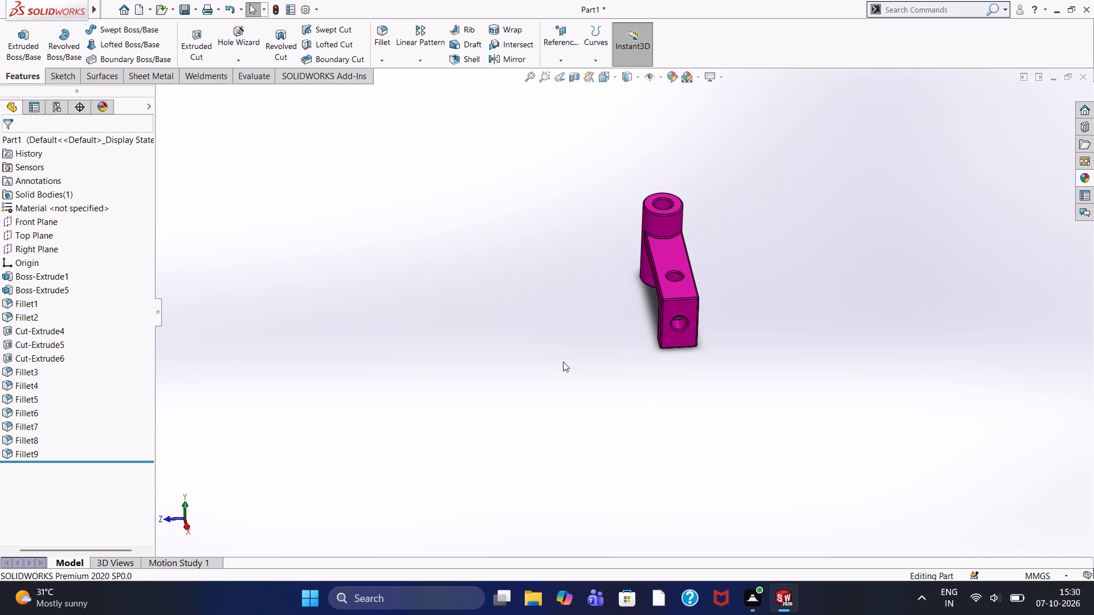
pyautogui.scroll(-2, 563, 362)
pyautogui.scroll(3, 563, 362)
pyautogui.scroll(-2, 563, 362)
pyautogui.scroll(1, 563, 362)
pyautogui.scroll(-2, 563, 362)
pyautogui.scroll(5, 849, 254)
# Inspect the whole bracket again from one side of the arm, past the leg end, round to the other side.
pyautogui.moveTo(643, 281); pyautogui.dragTo(730, 340, button='middle')
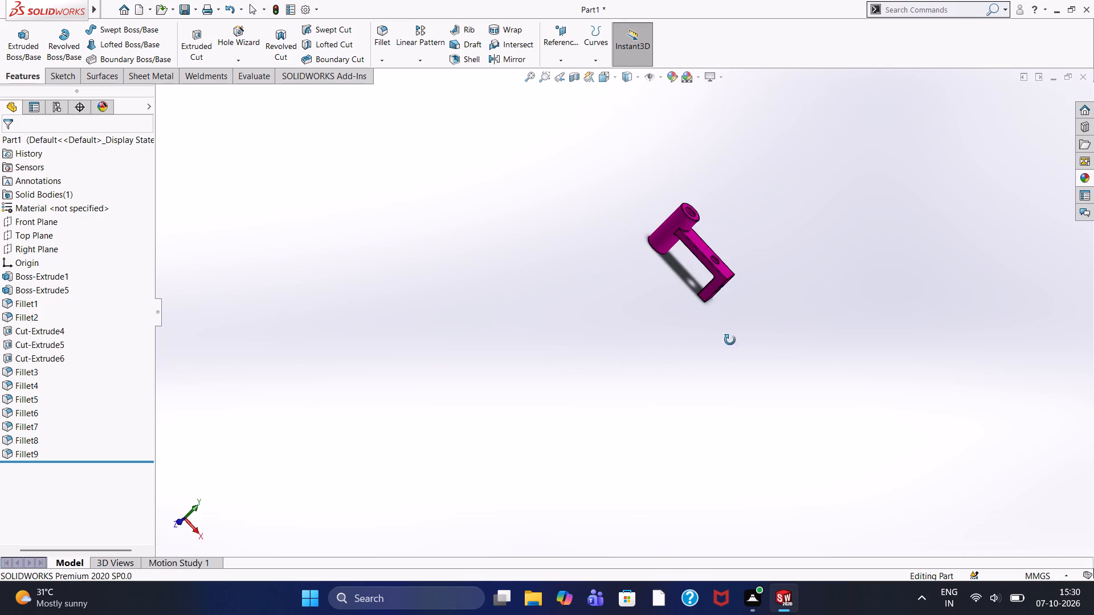
pyautogui.moveTo(730, 340); pyautogui.dragTo(671, 306, button='middle')
pyautogui.scroll(-3, 722, 245)
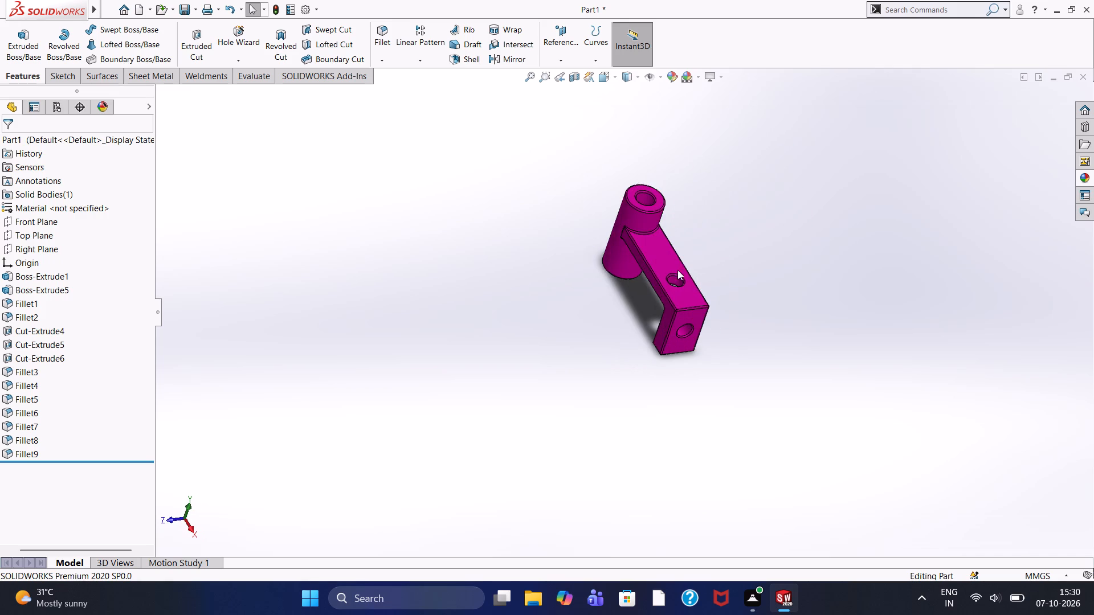
pyautogui.scroll(-4, 664, 276)
pyautogui.scroll(4, 631, 300)
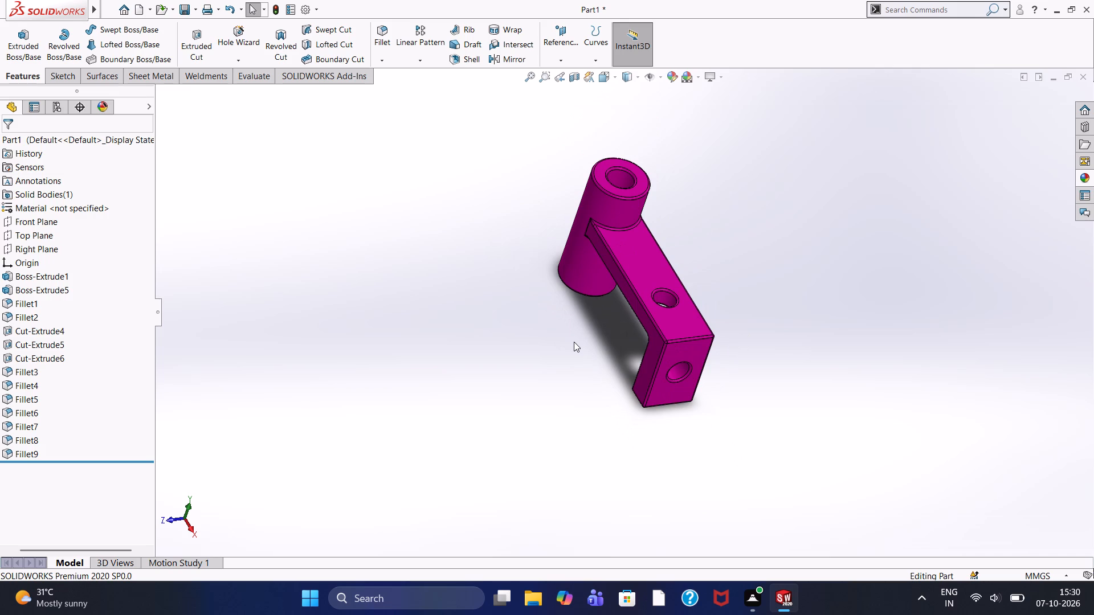
pyautogui.moveTo(575, 337); pyautogui.dragTo(565, 311, button='middle')
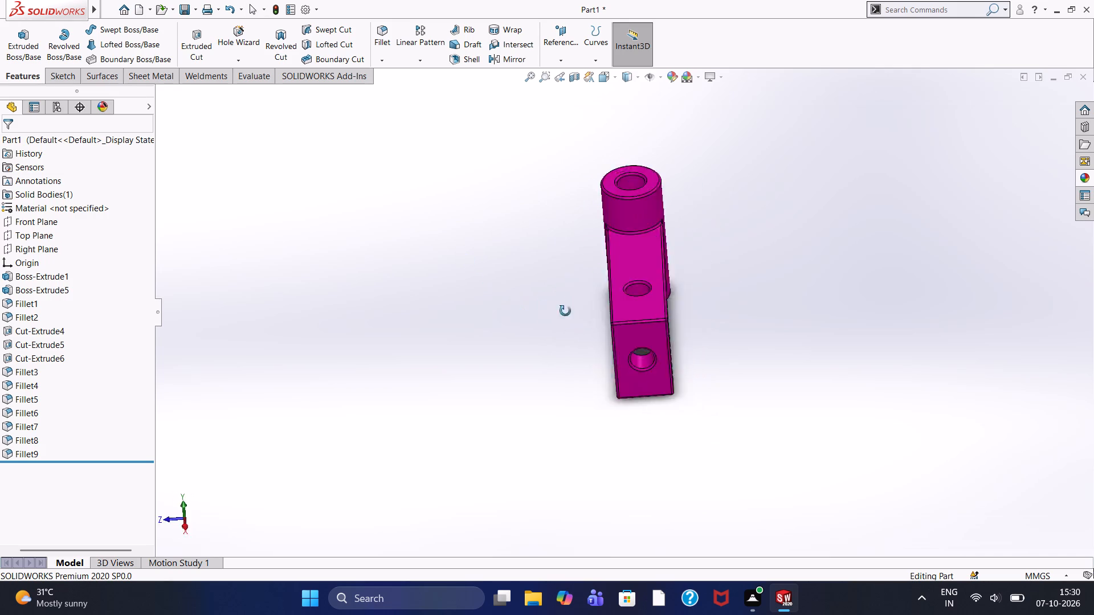
pyautogui.moveTo(565, 311); pyautogui.dragTo(609, 310, button='middle')
pyautogui.scroll(2, 610, 314)
pyautogui.moveTo(611, 325); pyautogui.dragTo(528, 291, button='middle')
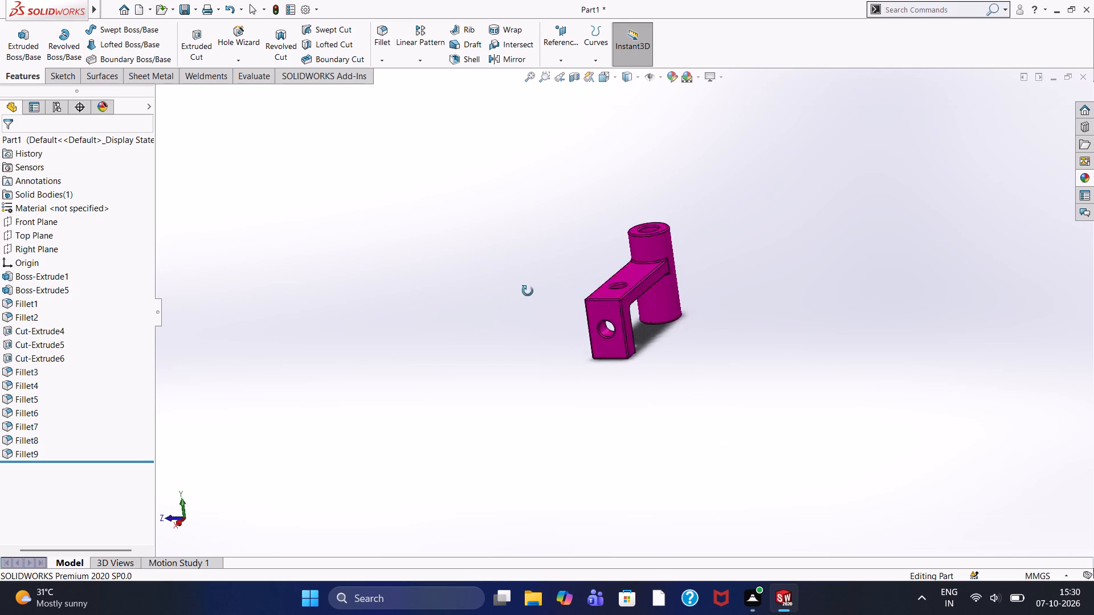
# Inspect the bracket from the leg end round to the arm's side face, viewing its L-shaped profile against the boss.
pyautogui.moveTo(528, 291); pyautogui.dragTo(601, 327, button='middle')
pyautogui.moveTo(601, 333); pyautogui.dragTo(602, 332, button='middle')
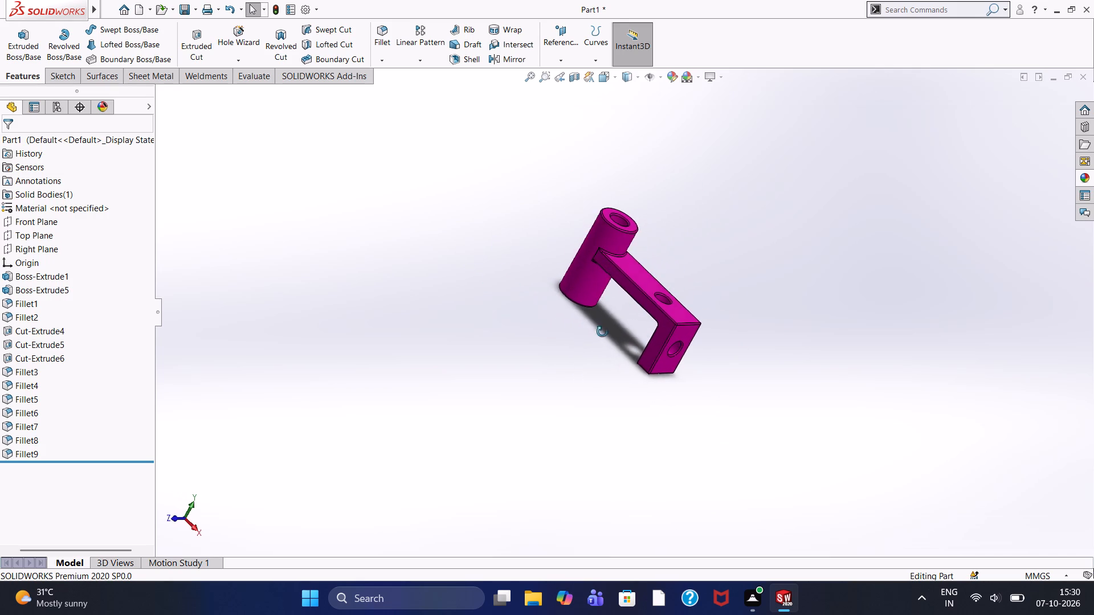
pyautogui.moveTo(602, 332); pyautogui.dragTo(636, 336, button='middle')
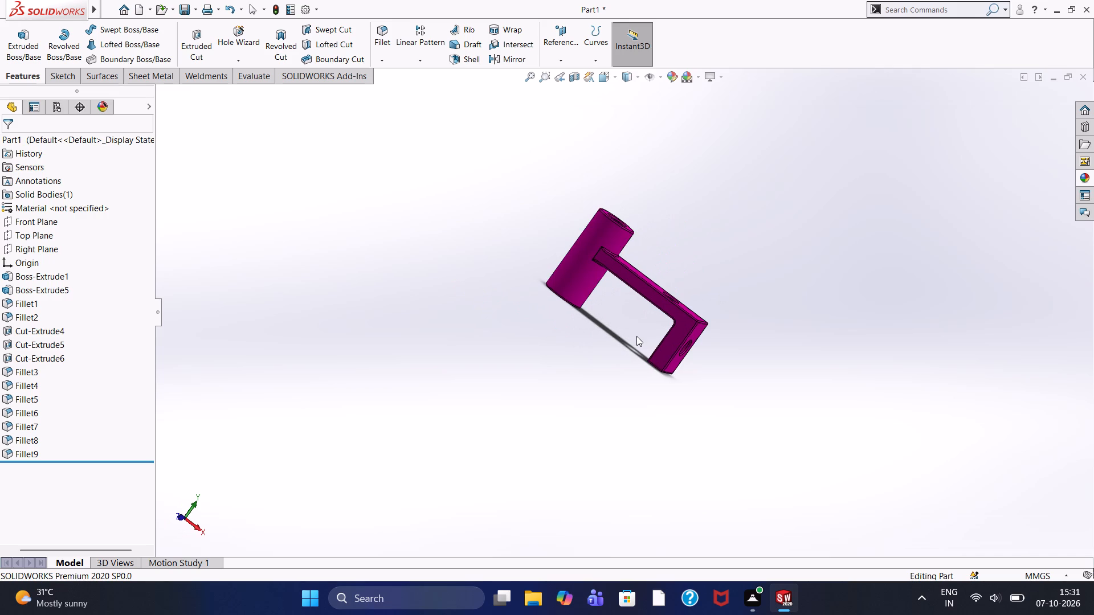
pyautogui.scroll(-1, 636, 336)
pyautogui.scroll(2, 634, 334)
pyautogui.scroll(-1, 634, 334)
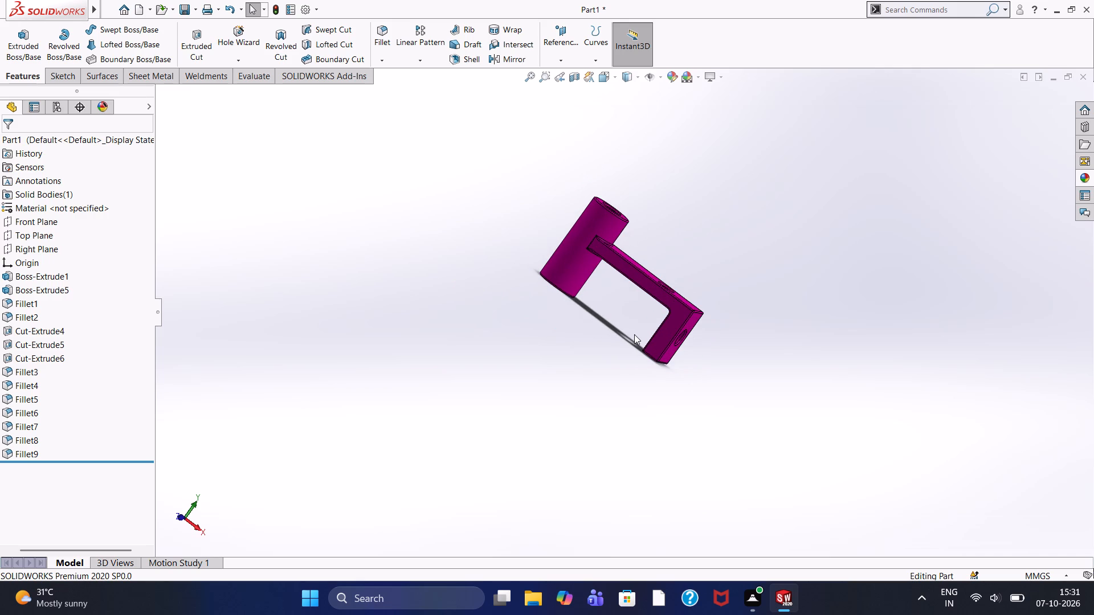
pyautogui.scroll(-1, 634, 334)
pyautogui.scroll(1, 634, 334)
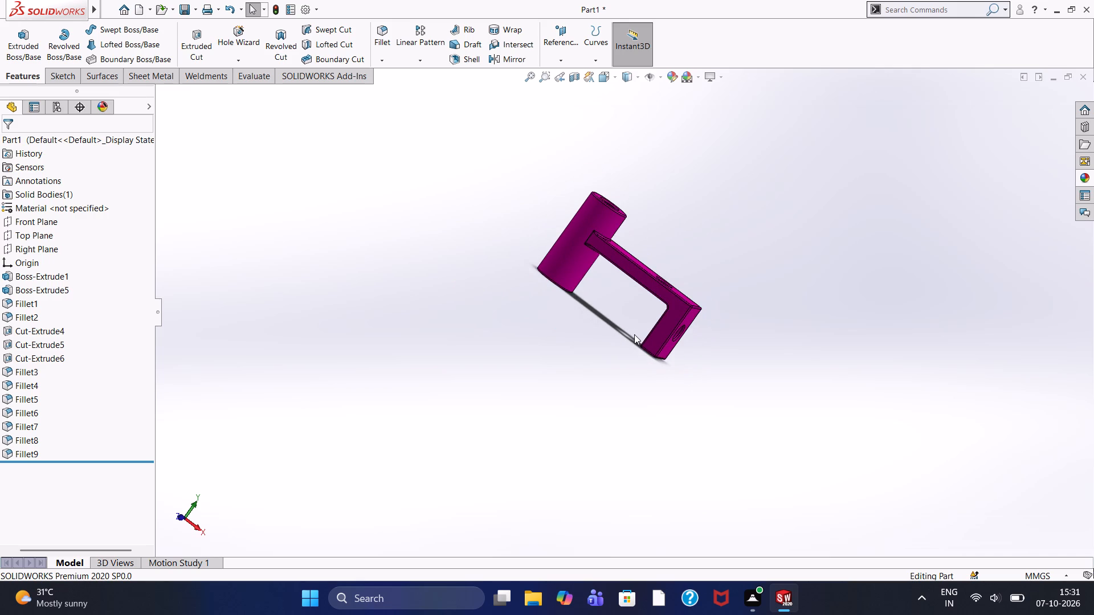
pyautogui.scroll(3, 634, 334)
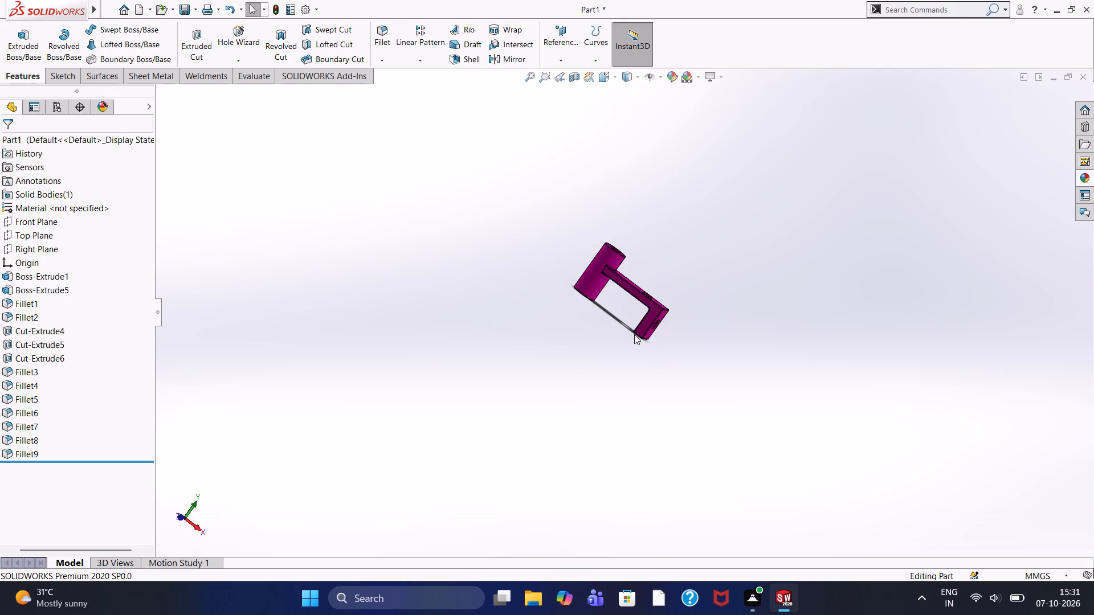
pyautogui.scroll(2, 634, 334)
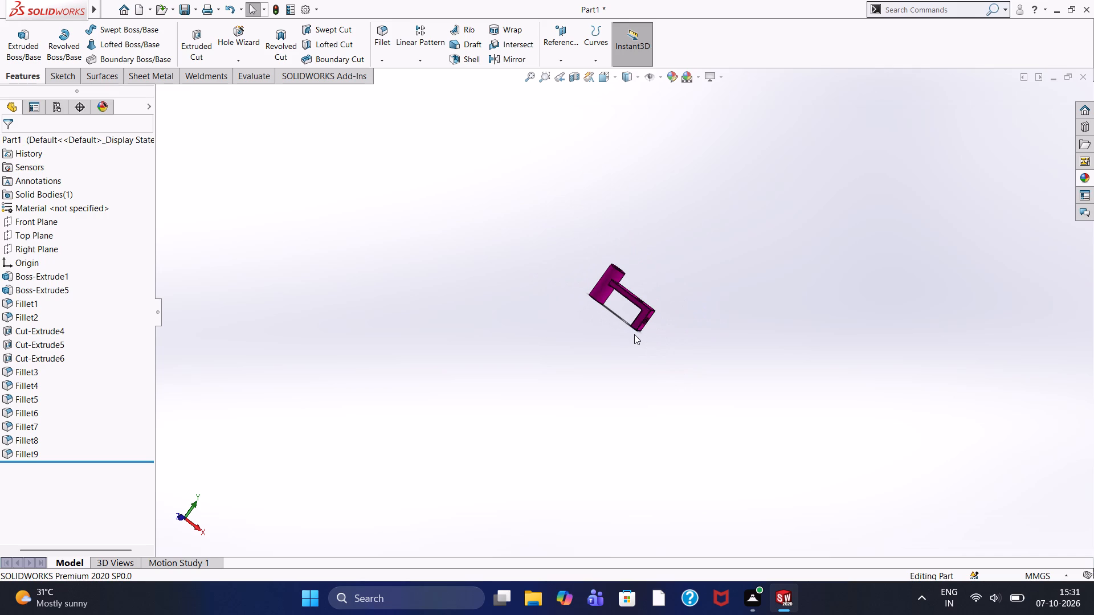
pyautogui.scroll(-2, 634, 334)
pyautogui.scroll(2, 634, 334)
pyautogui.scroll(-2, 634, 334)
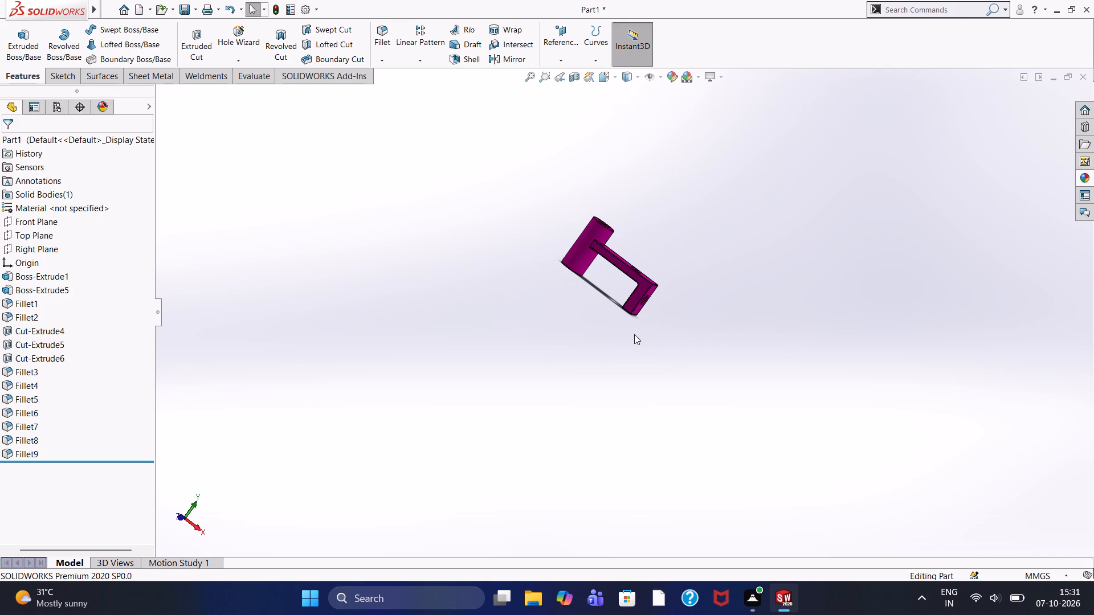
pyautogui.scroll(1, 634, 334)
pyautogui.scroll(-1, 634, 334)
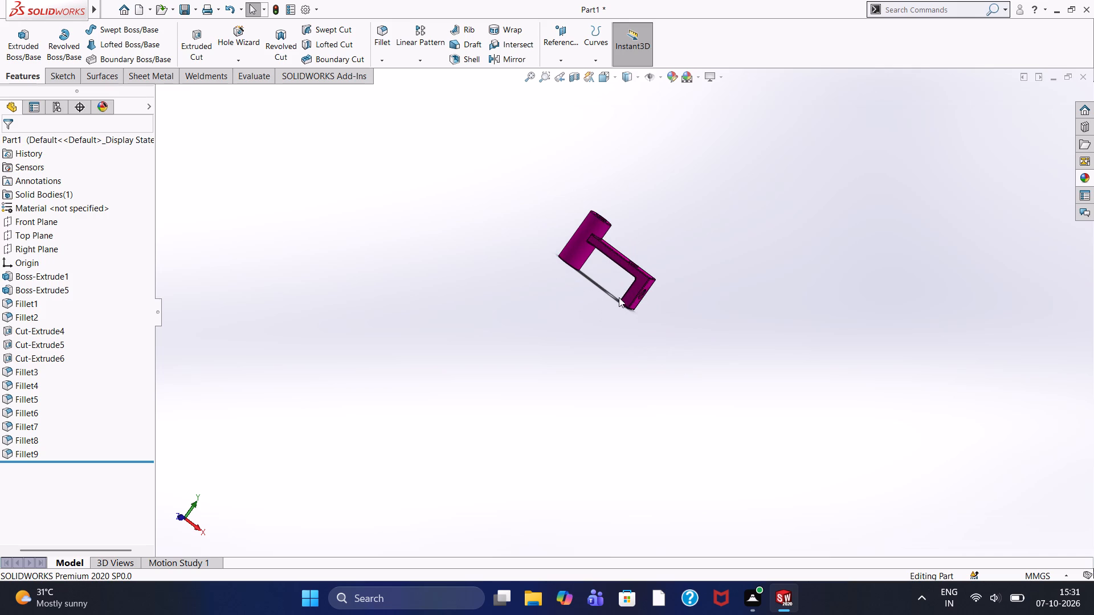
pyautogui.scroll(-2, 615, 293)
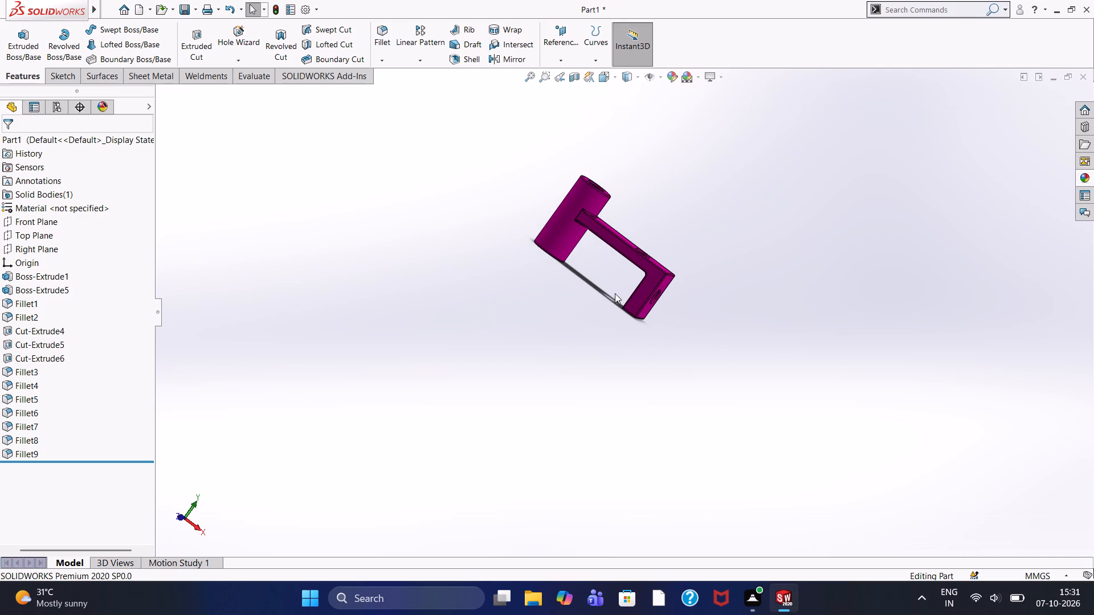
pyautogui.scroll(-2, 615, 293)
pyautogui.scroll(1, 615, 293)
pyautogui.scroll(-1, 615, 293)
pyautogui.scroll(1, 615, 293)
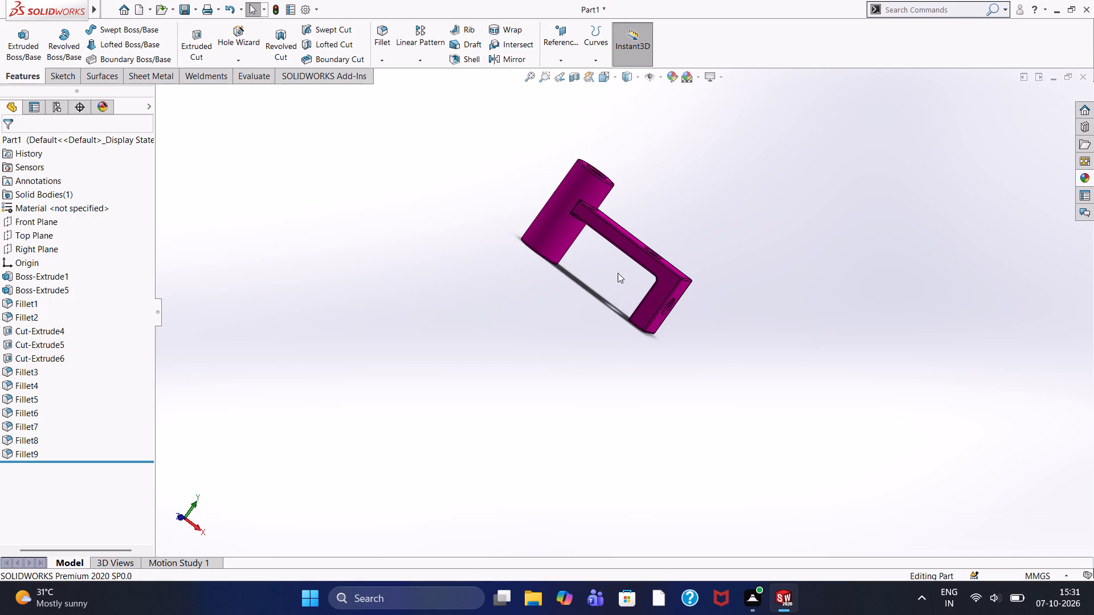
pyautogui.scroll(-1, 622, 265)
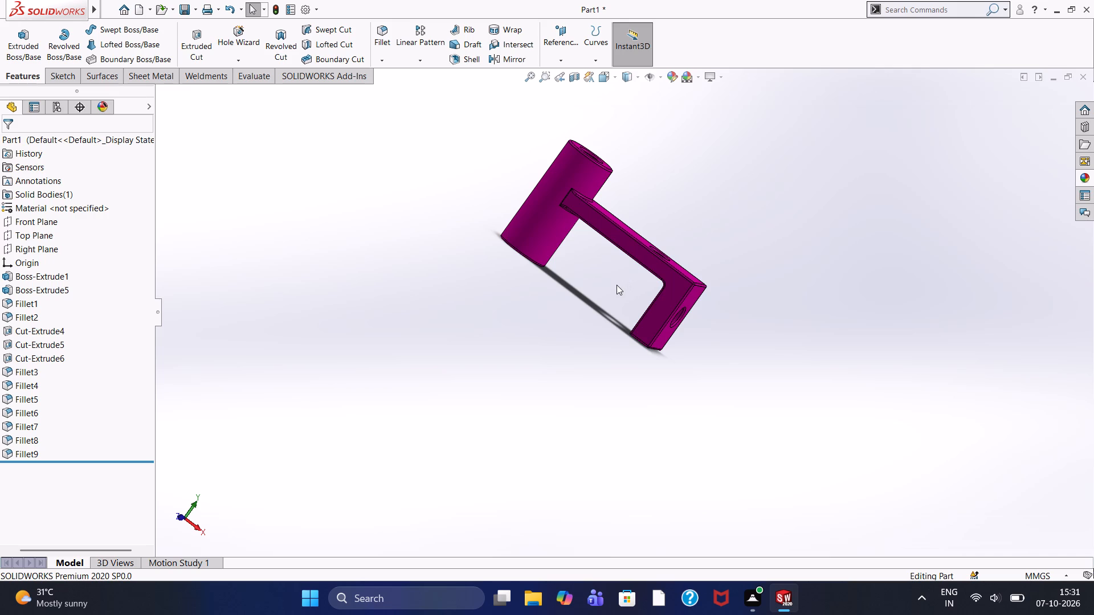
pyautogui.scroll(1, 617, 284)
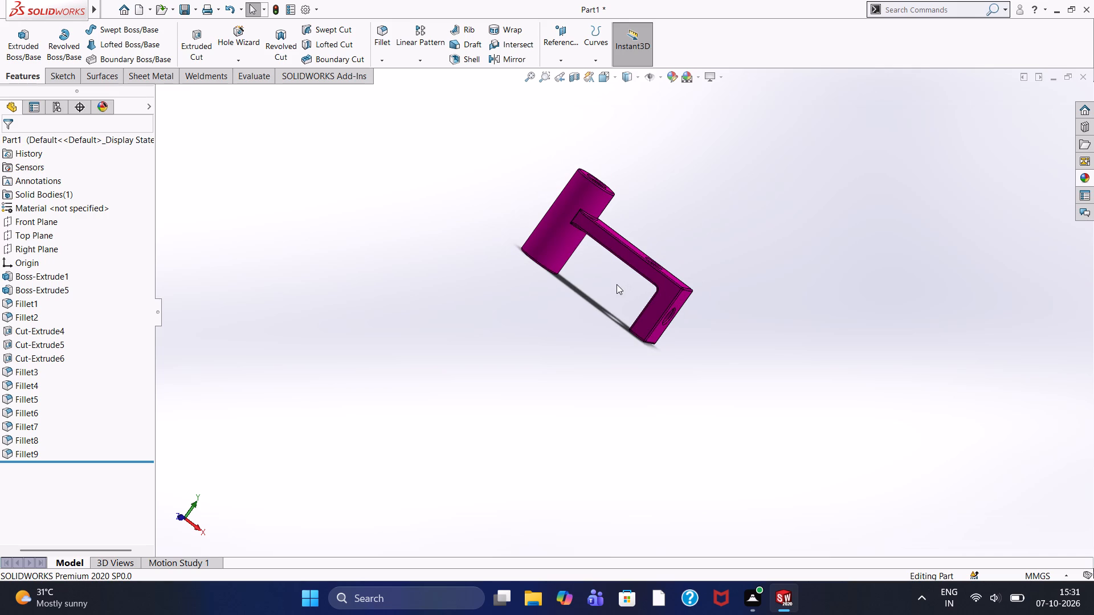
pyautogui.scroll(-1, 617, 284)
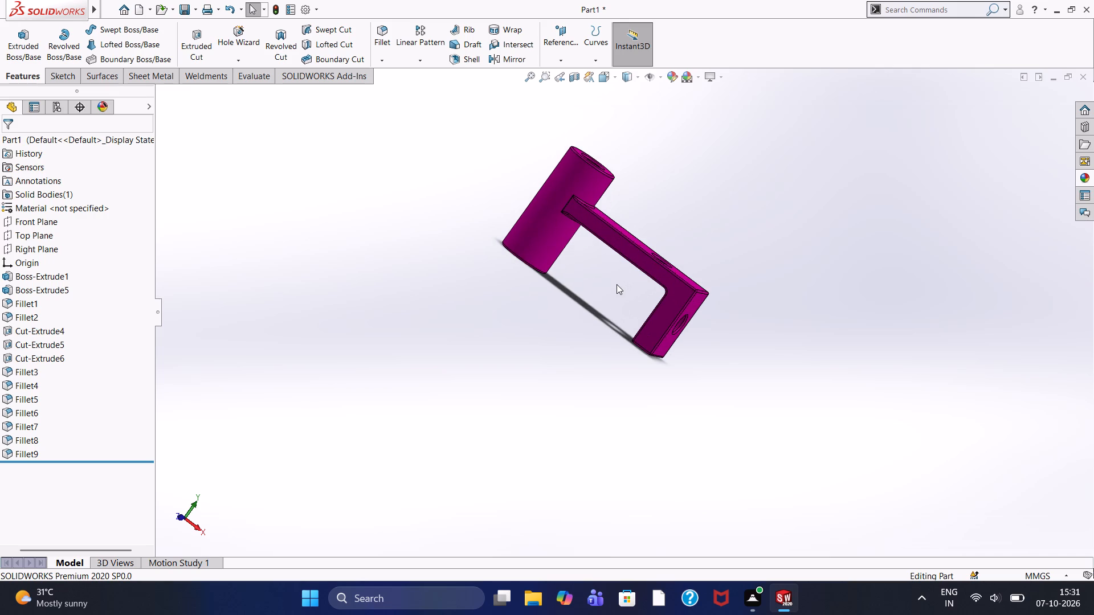
# Examine the arm's top face with its hole, the leg's outer face and the boss's top bore from above.
pyautogui.scroll(-2, 617, 287)
pyautogui.moveTo(614, 300); pyautogui.dragTo(564, 354, button='middle')
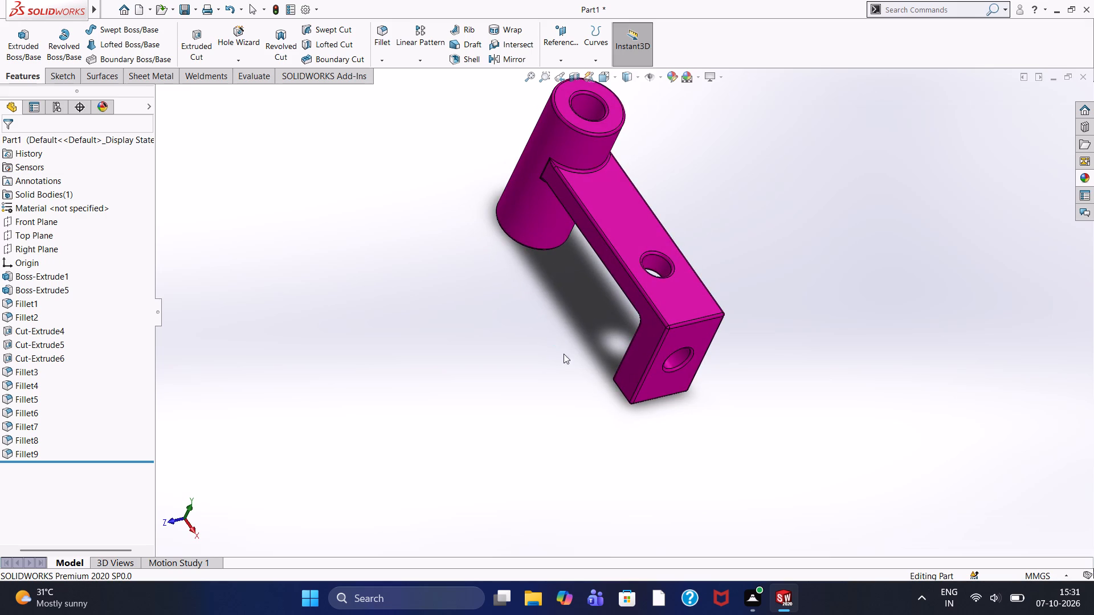
pyautogui.scroll(1, 589, 305)
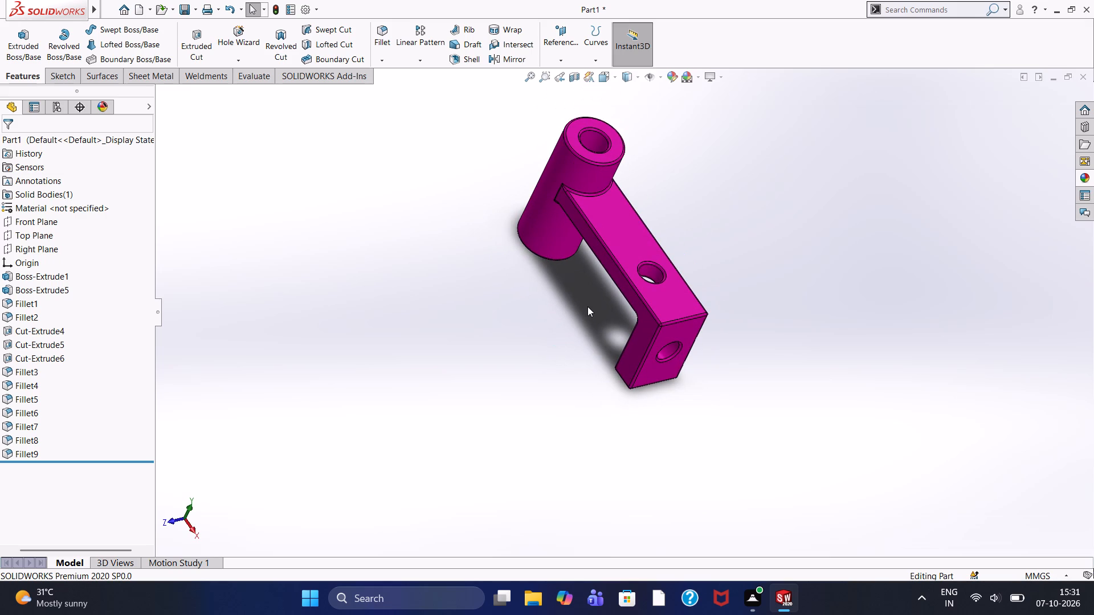
pyautogui.scroll(3, 589, 305)
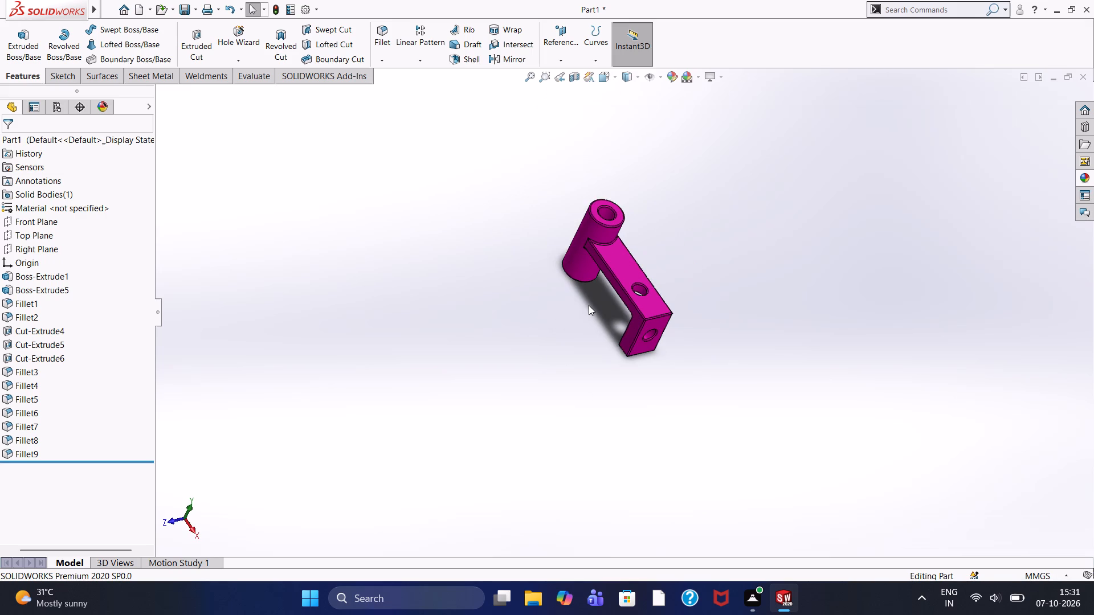
pyautogui.scroll(-2, 589, 305)
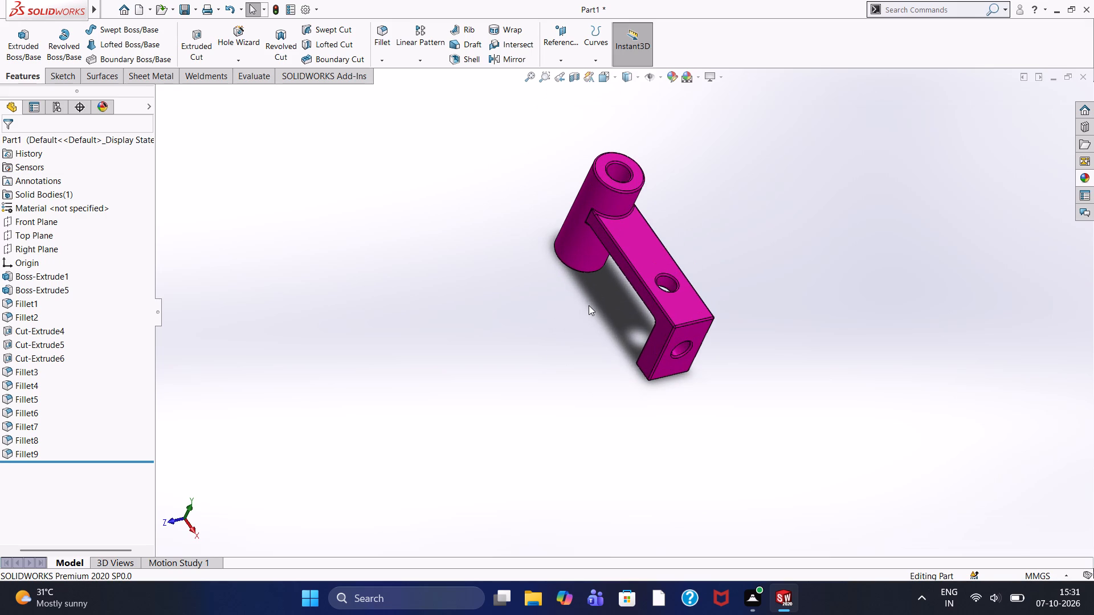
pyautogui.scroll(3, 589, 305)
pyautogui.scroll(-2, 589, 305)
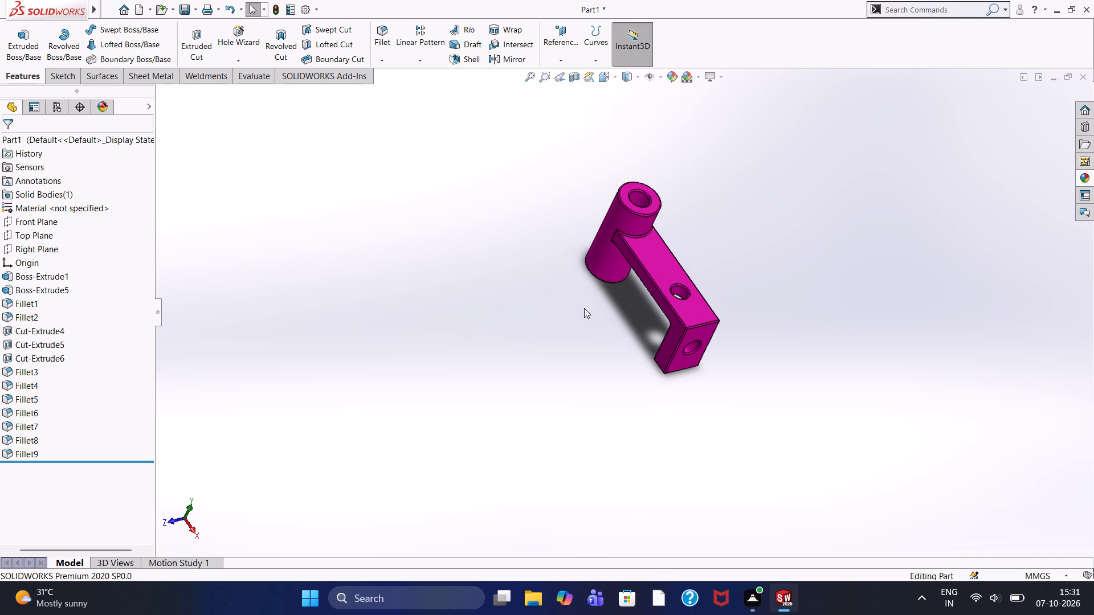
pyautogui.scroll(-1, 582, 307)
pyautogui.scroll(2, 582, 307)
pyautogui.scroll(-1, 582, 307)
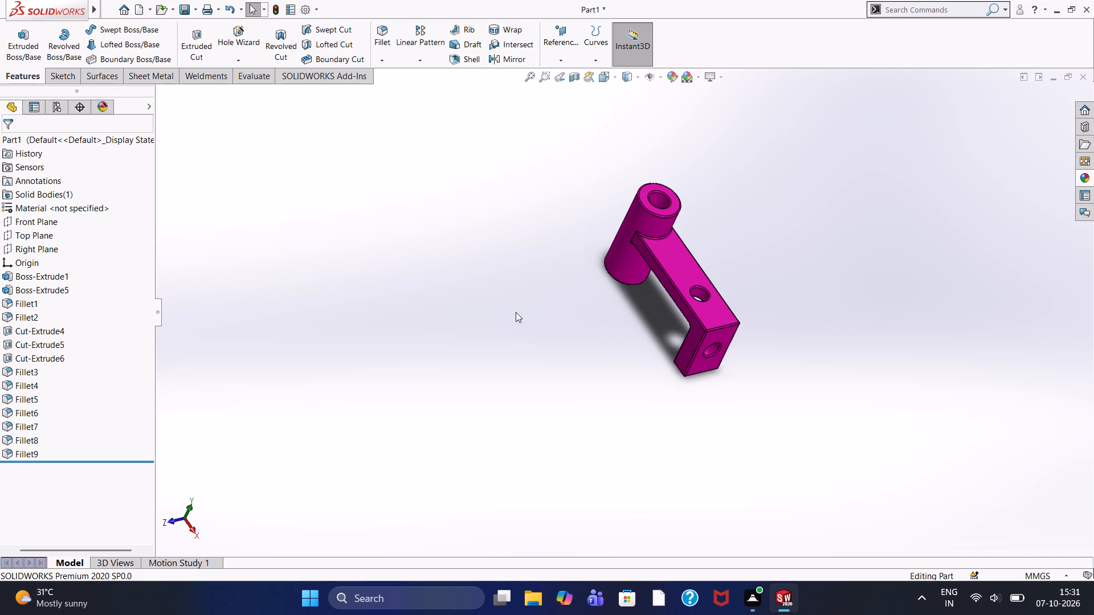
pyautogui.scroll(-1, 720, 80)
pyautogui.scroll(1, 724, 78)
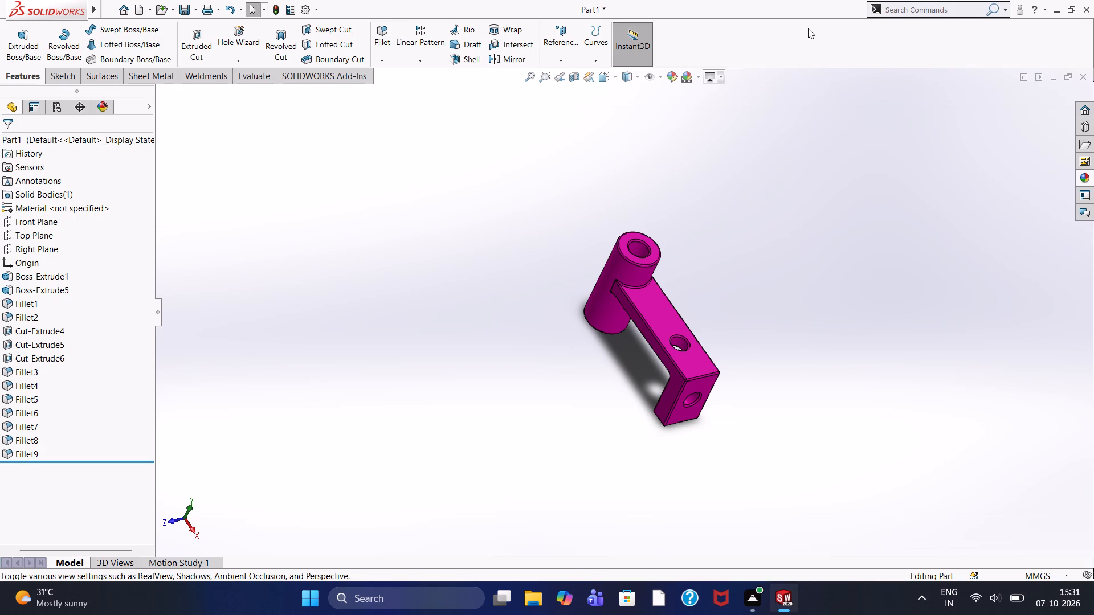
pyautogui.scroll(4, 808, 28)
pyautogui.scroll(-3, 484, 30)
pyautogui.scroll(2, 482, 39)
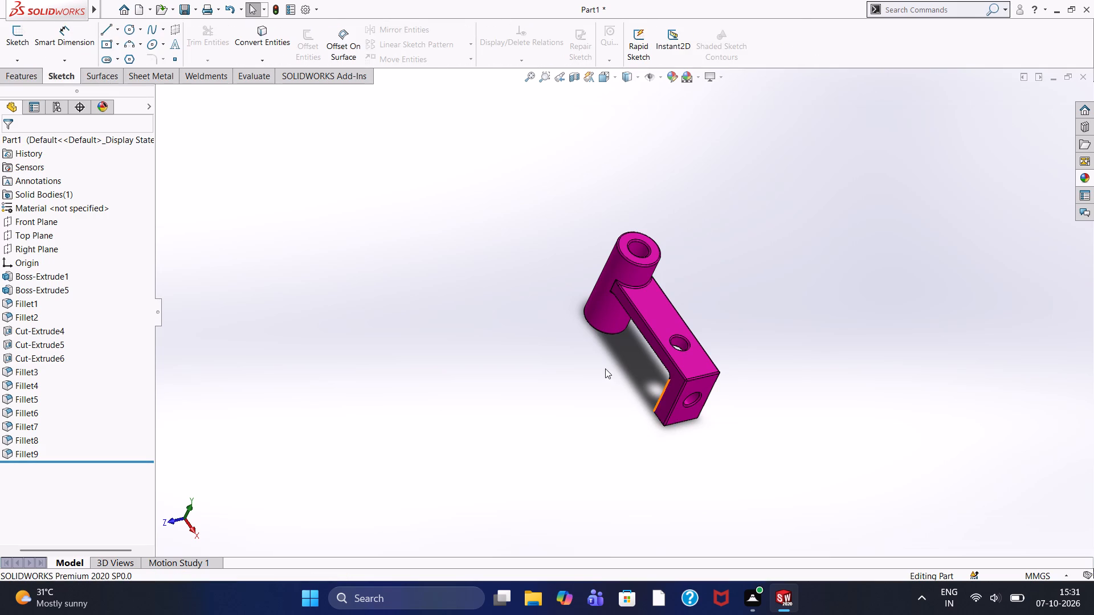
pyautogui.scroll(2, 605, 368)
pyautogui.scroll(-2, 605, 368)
# Inspect the leg's outer face, the arm's top hole and the boss from the leg end, ending towards the arm's side face.
pyautogui.moveTo(501, 342); pyautogui.dragTo(441, 317, button='middle')
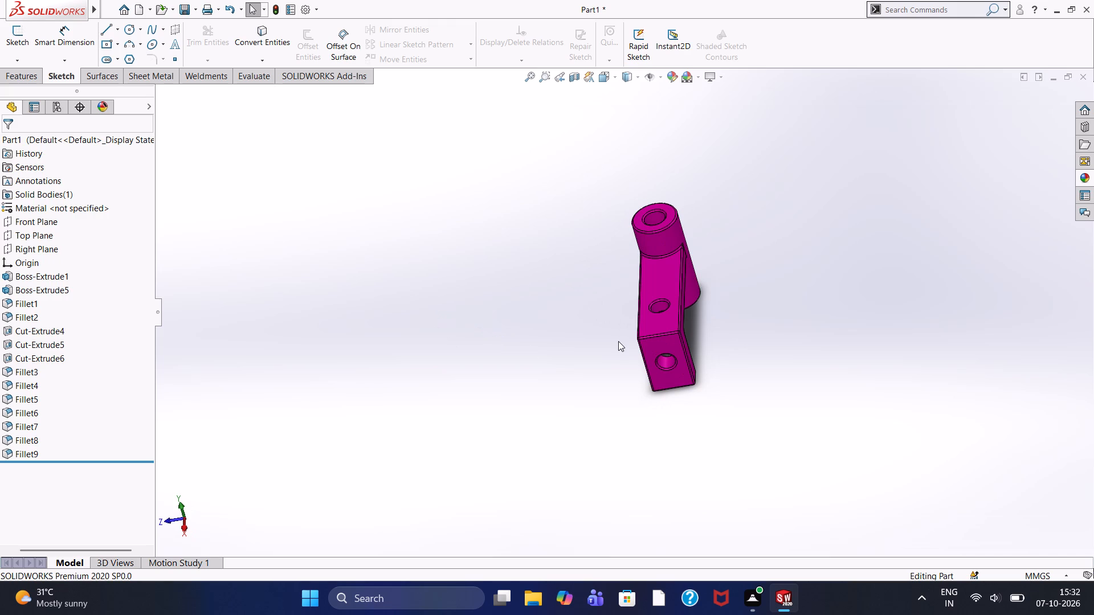
pyautogui.scroll(-2, 618, 341)
pyautogui.scroll(2, 618, 341)
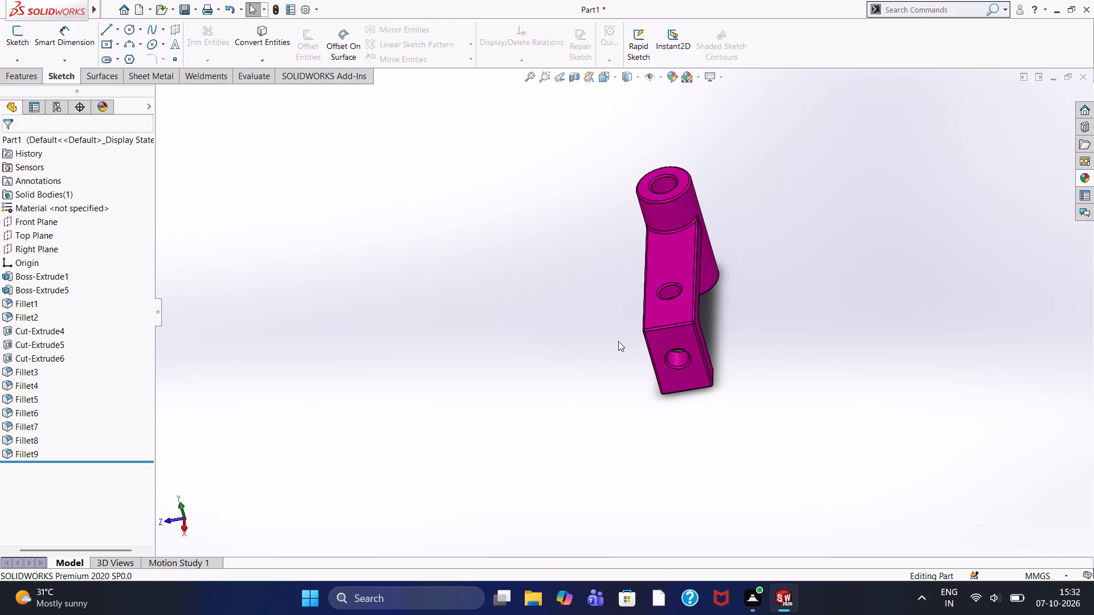
pyautogui.scroll(-1, 618, 341)
pyautogui.scroll(3, 618, 341)
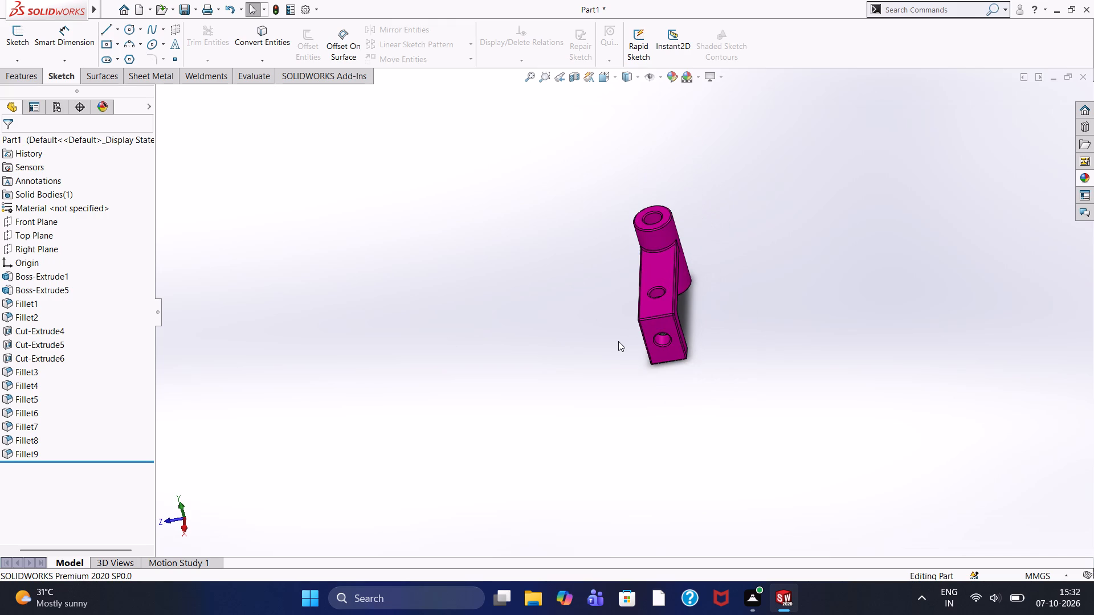
pyautogui.scroll(-1, 618, 341)
pyautogui.scroll(2, 618, 341)
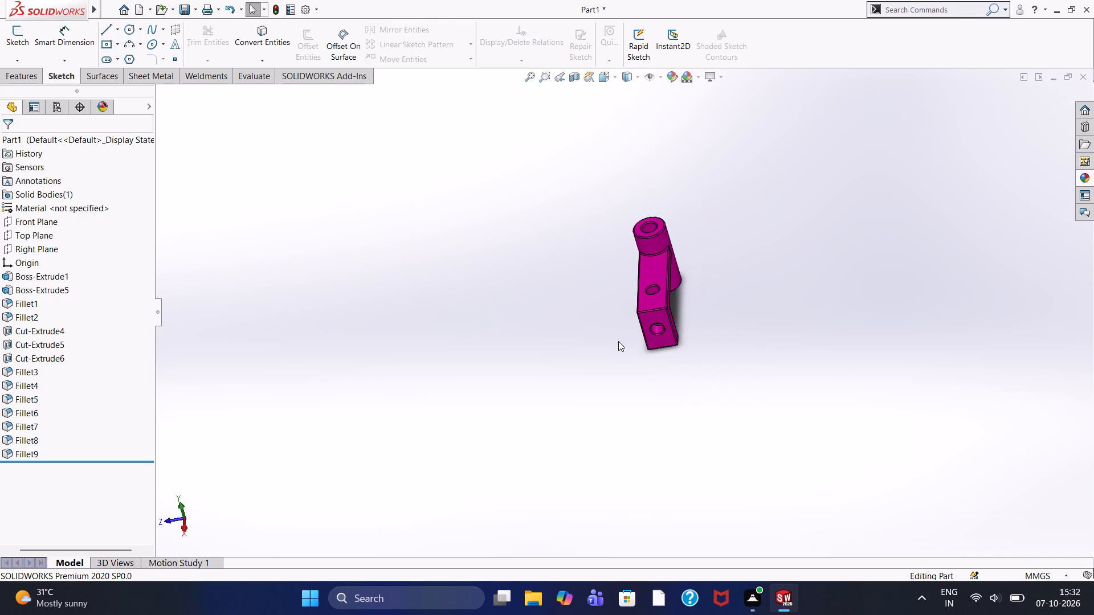
pyautogui.scroll(-2, 618, 327)
pyautogui.moveTo(631, 304); pyautogui.dragTo(638, 309, button='middle')
pyautogui.middleClick(638, 309)
pyautogui.moveTo(640, 309); pyautogui.dragTo(655, 307, button='middle')
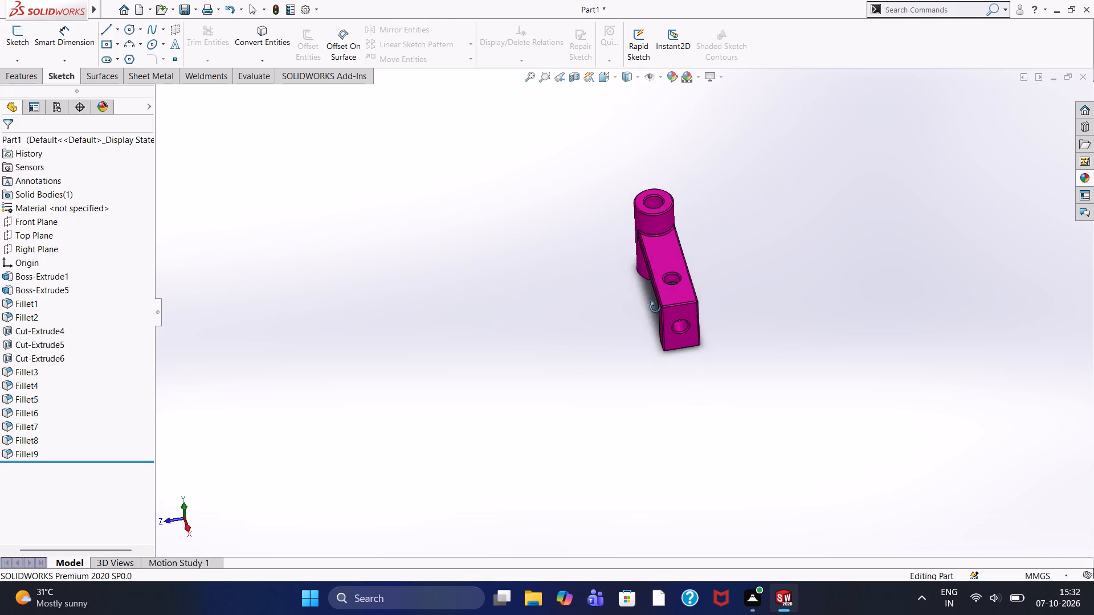
pyautogui.moveTo(655, 307); pyautogui.dragTo(601, 212, button='middle')
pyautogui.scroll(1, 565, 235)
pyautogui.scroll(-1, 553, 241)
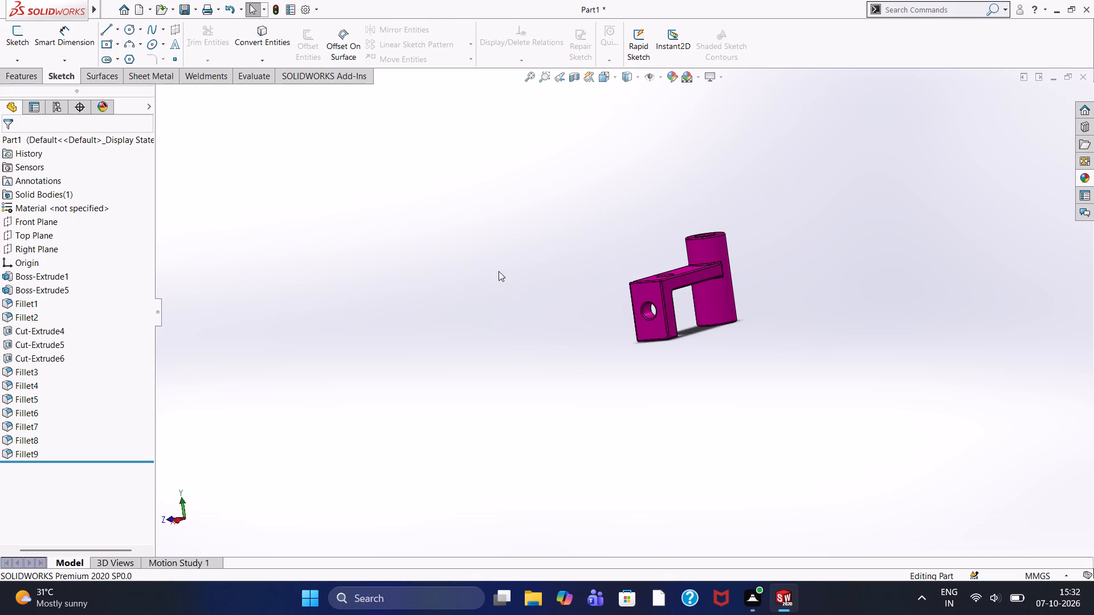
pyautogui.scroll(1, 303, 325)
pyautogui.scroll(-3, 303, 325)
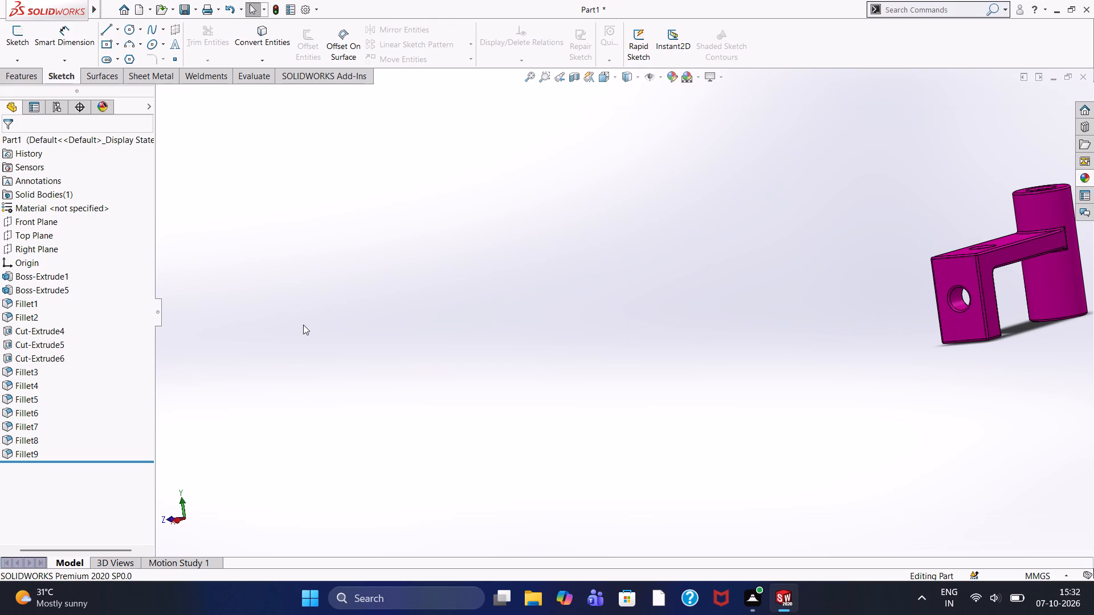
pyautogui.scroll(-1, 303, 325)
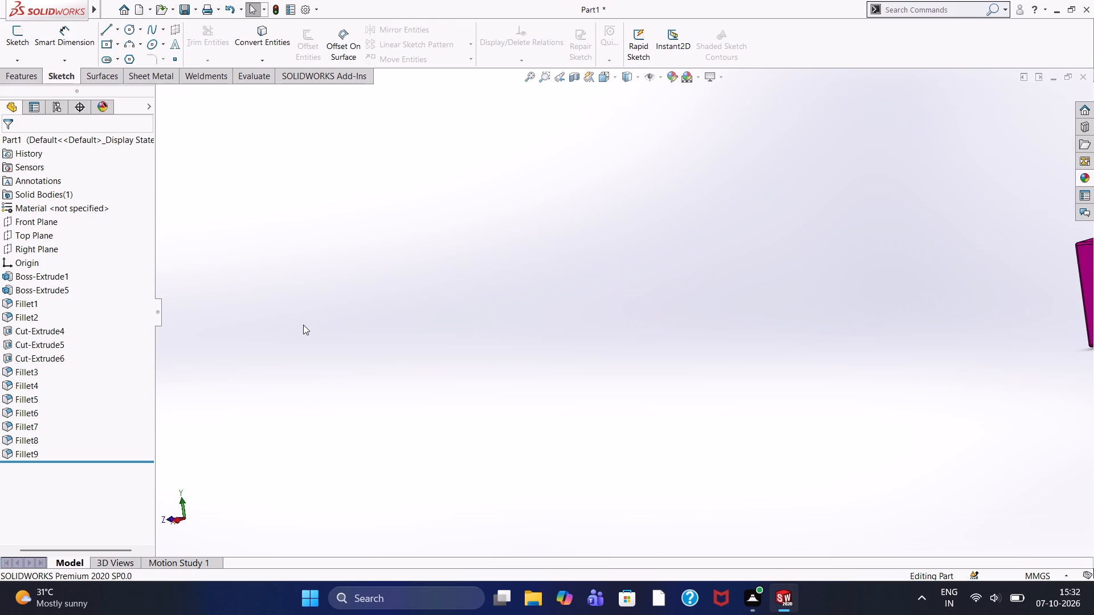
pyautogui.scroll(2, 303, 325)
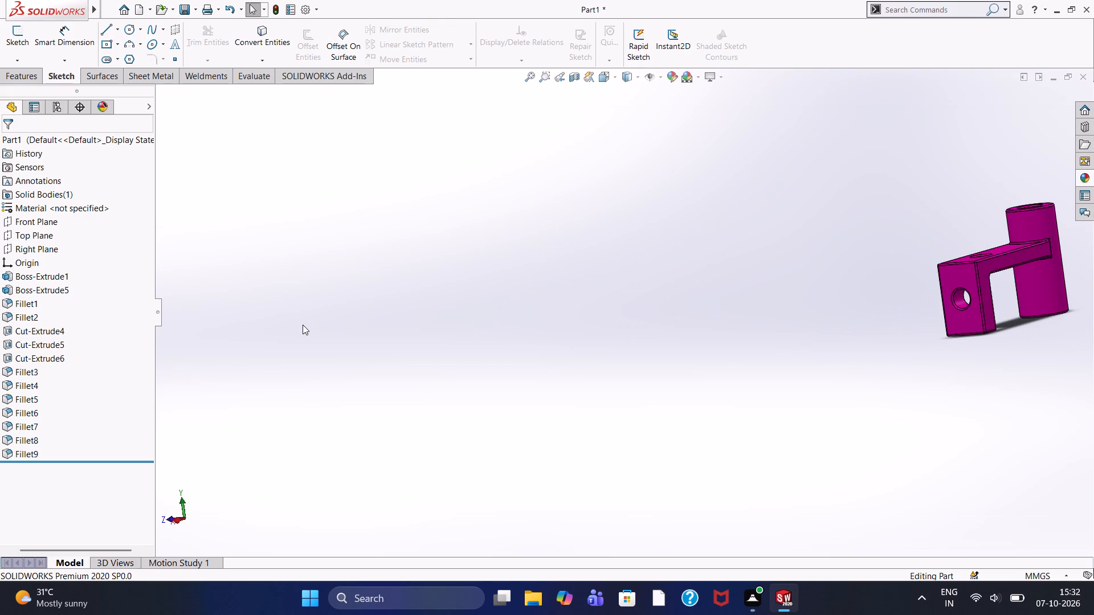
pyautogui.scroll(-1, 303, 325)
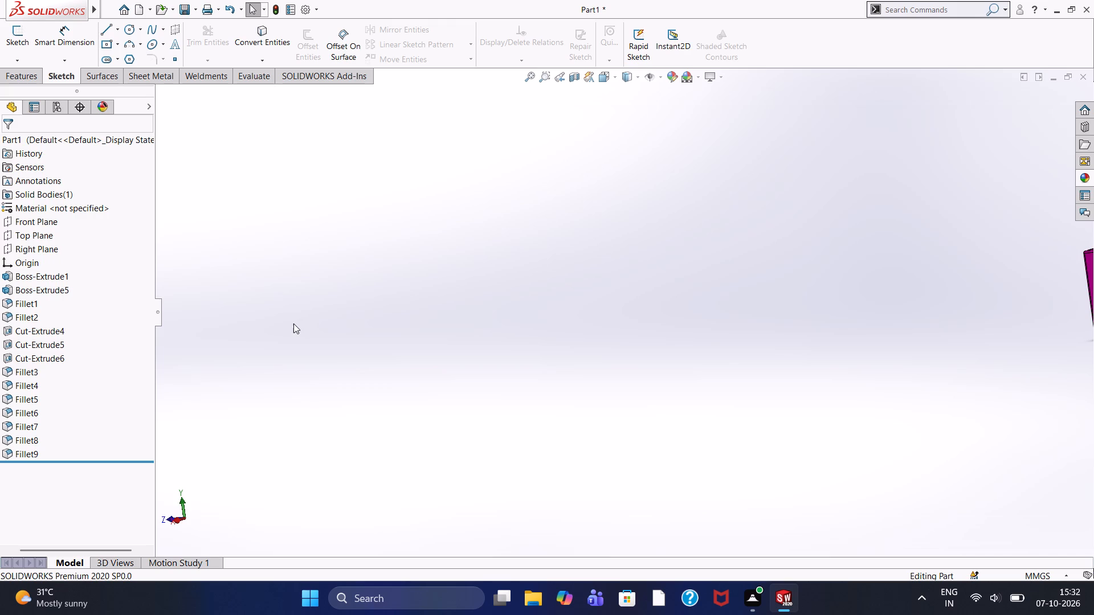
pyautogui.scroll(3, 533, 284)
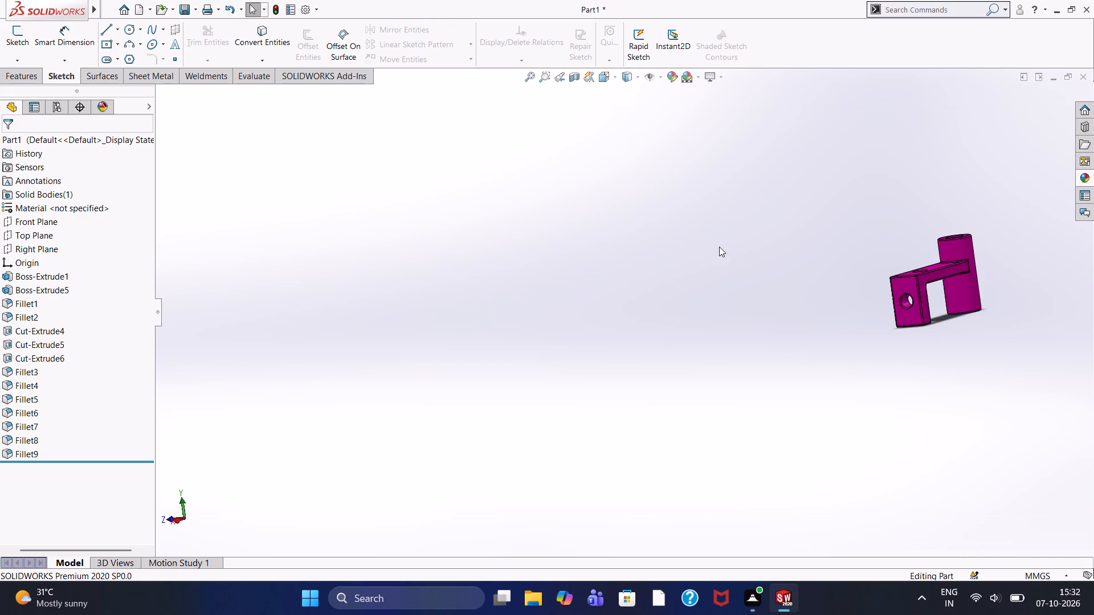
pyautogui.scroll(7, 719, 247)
# Examine closely the leg's outer face with its hole, the filleted edges, the rounded inner corner and the arm's junction with the boss.
pyautogui.scroll(-12, 761, 316)
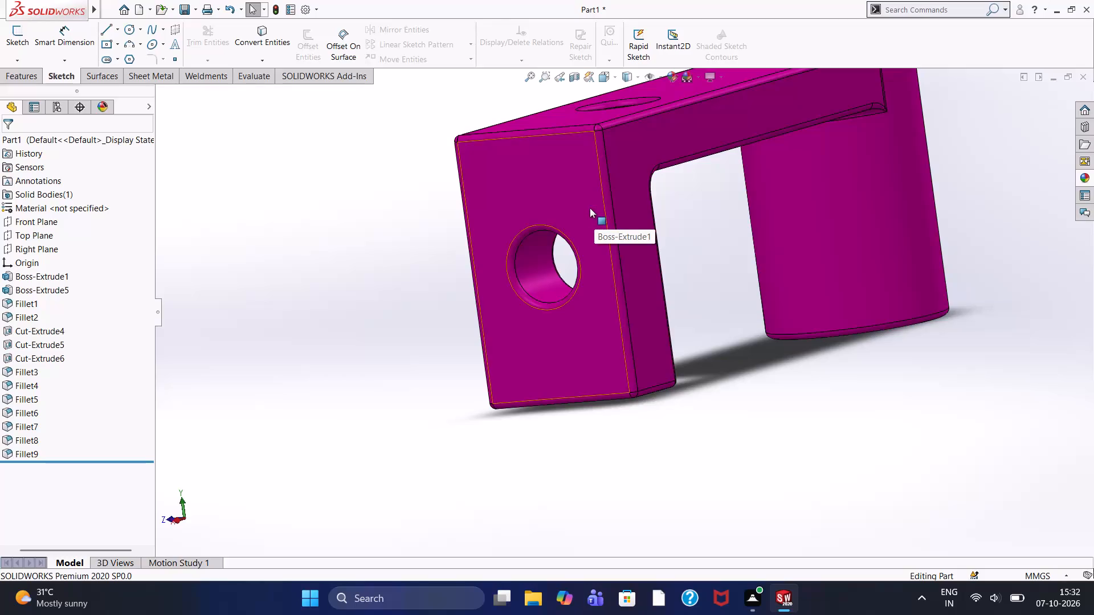
pyautogui.scroll(-2, 742, 163)
pyautogui.scroll(3, 753, 198)
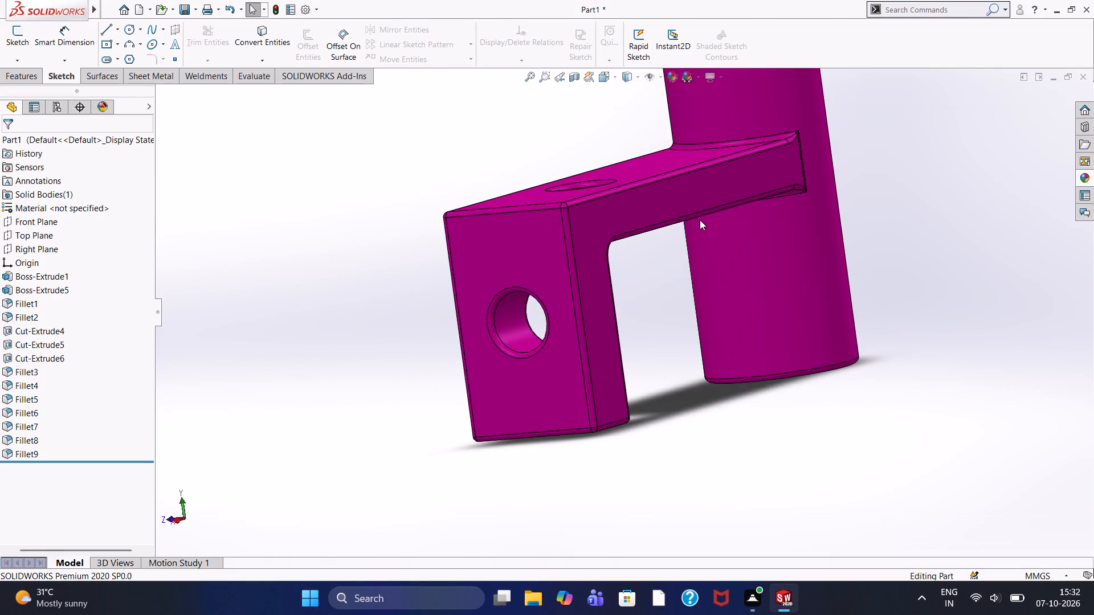
# Inspect the bracket's leg end with its hole, the L-shaped side profile and the arm's top face beside the boss.
pyautogui.scroll(-3, 700, 220)
pyautogui.scroll(2, 672, 226)
pyautogui.scroll(2, 615, 348)
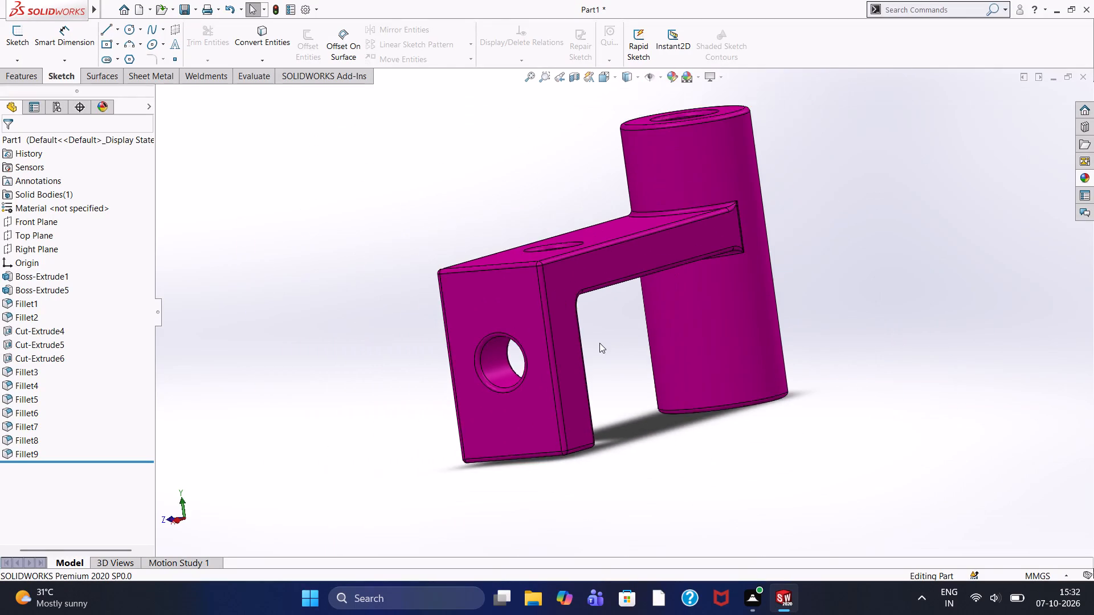
pyautogui.scroll(-3, 599, 343)
pyautogui.scroll(1, 619, 333)
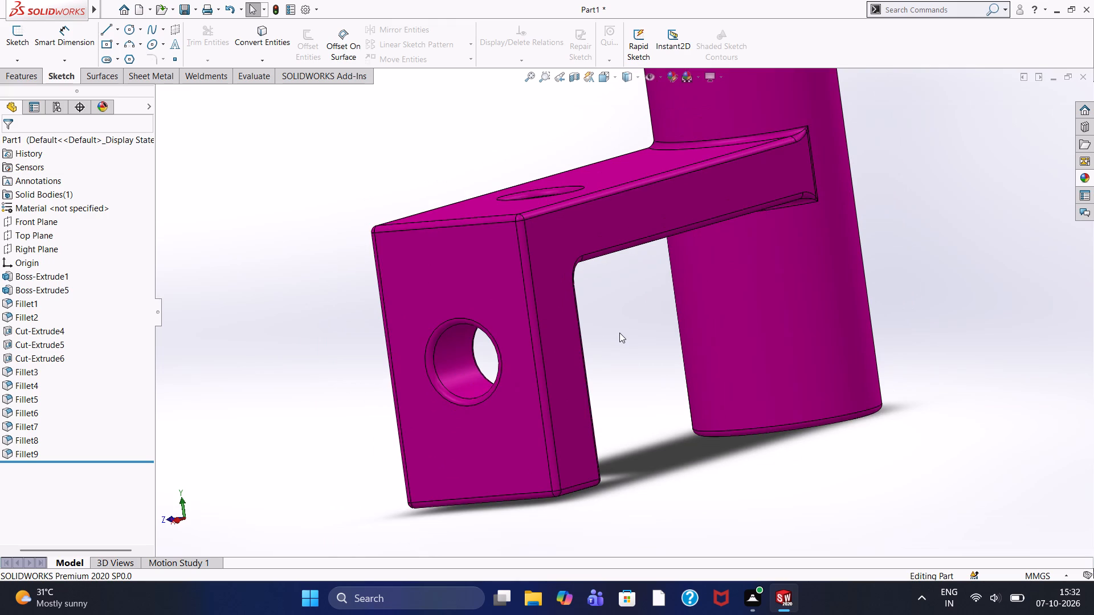
pyautogui.scroll(1, 619, 333)
pyautogui.moveTo(618, 331); pyautogui.dragTo(545, 341, button='middle')
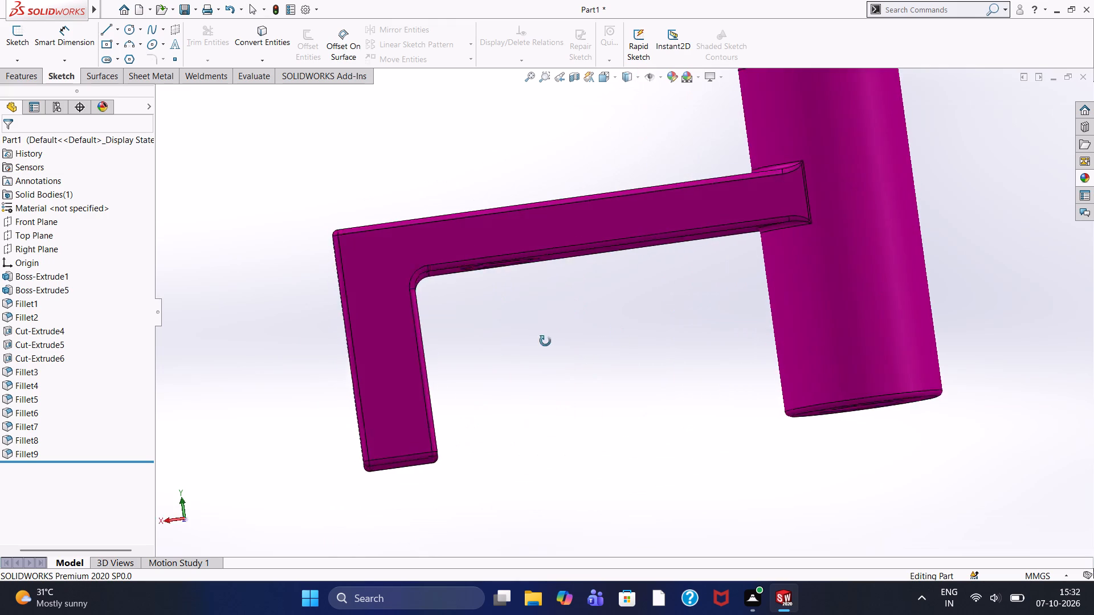
pyautogui.moveTo(545, 341); pyautogui.dragTo(610, 366, button='middle')
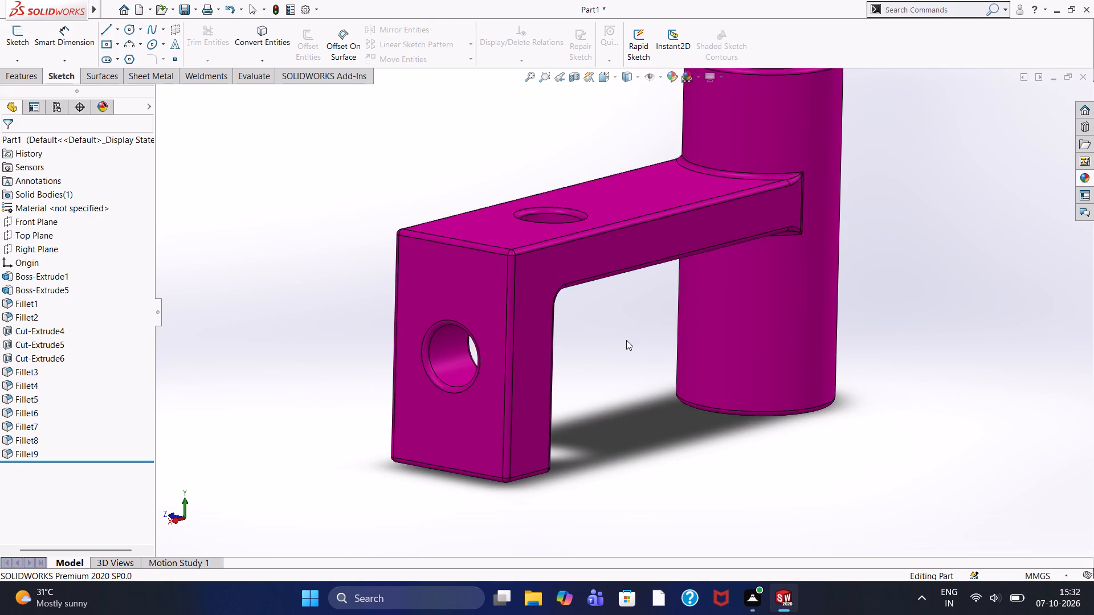
pyautogui.scroll(2, 626, 340)
pyautogui.scroll(-2, 626, 340)
pyautogui.scroll(1, 626, 340)
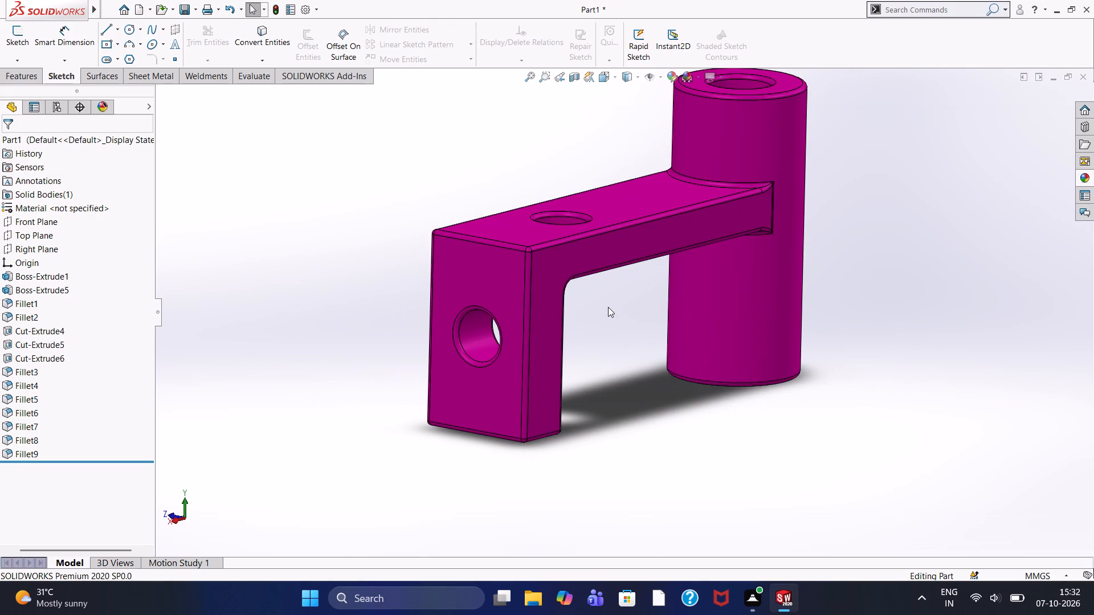
pyautogui.scroll(-2, 662, 324)
pyautogui.scroll(1, 612, 332)
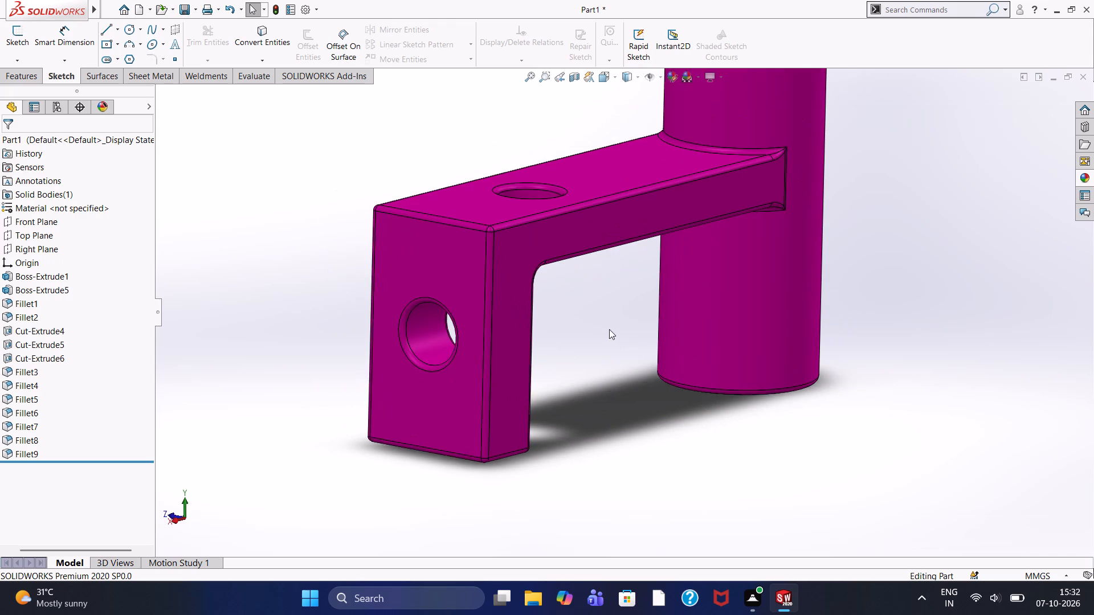
pyautogui.scroll(-1, 609, 329)
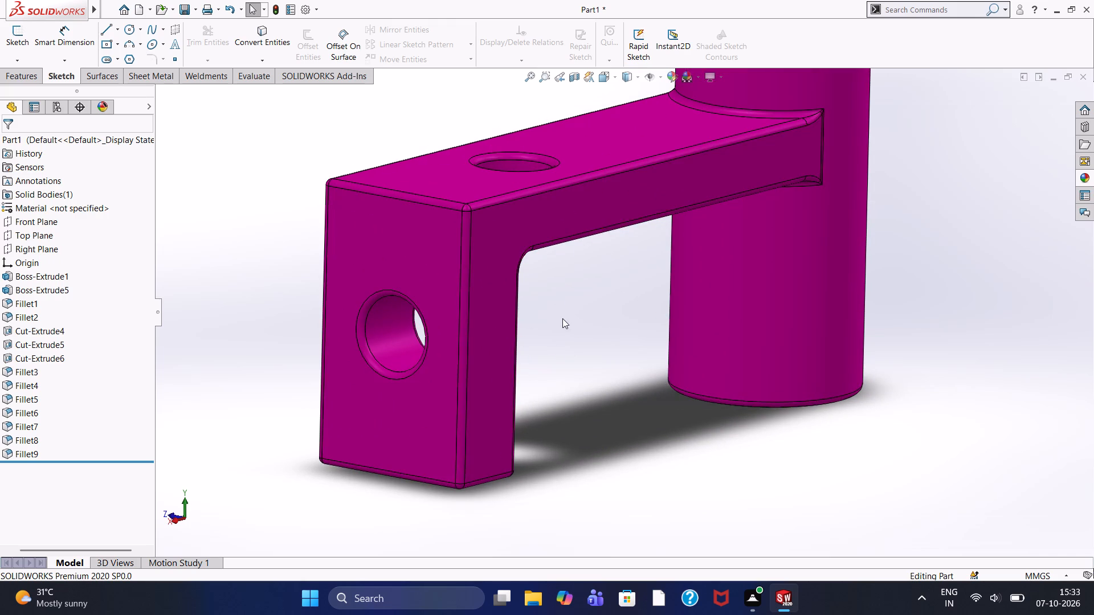
# Examine closely the rounded inner corner between arm and leg and the gap towards the boss's filleted base.
pyautogui.scroll(3, 562, 318)
pyautogui.scroll(-7, 646, 309)
pyautogui.scroll(1, 621, 292)
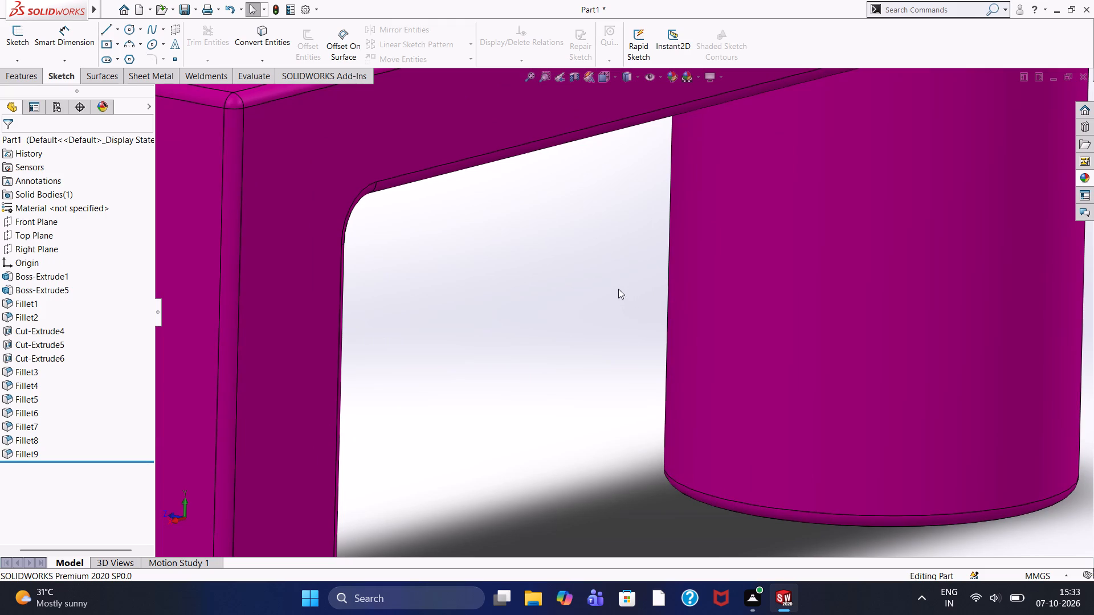
pyautogui.scroll(-1, 614, 276)
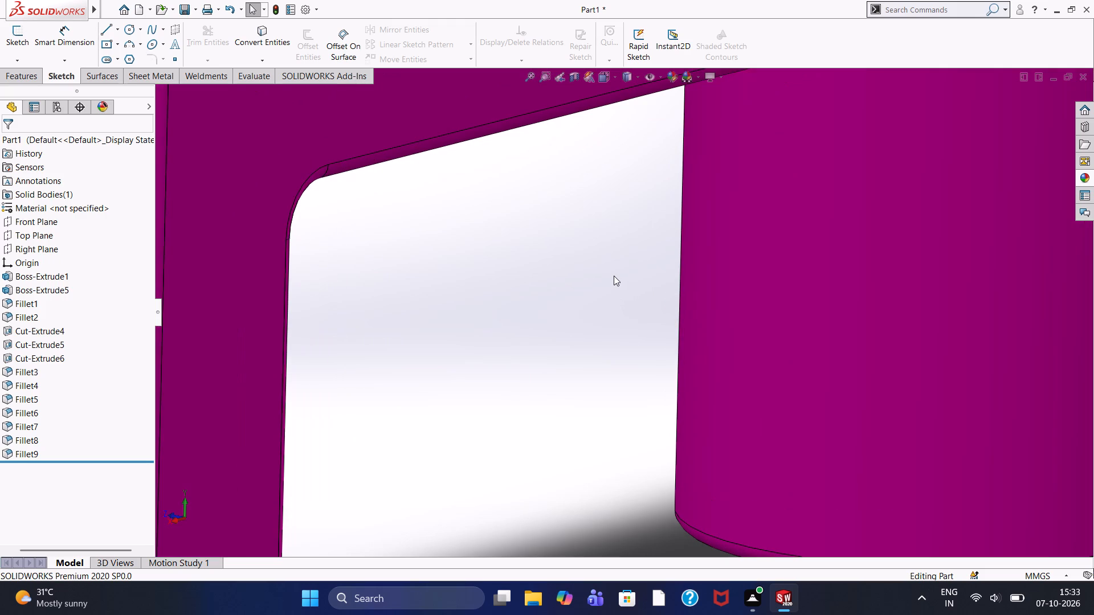
pyautogui.scroll(-1, 614, 276)
pyautogui.scroll(1, 614, 276)
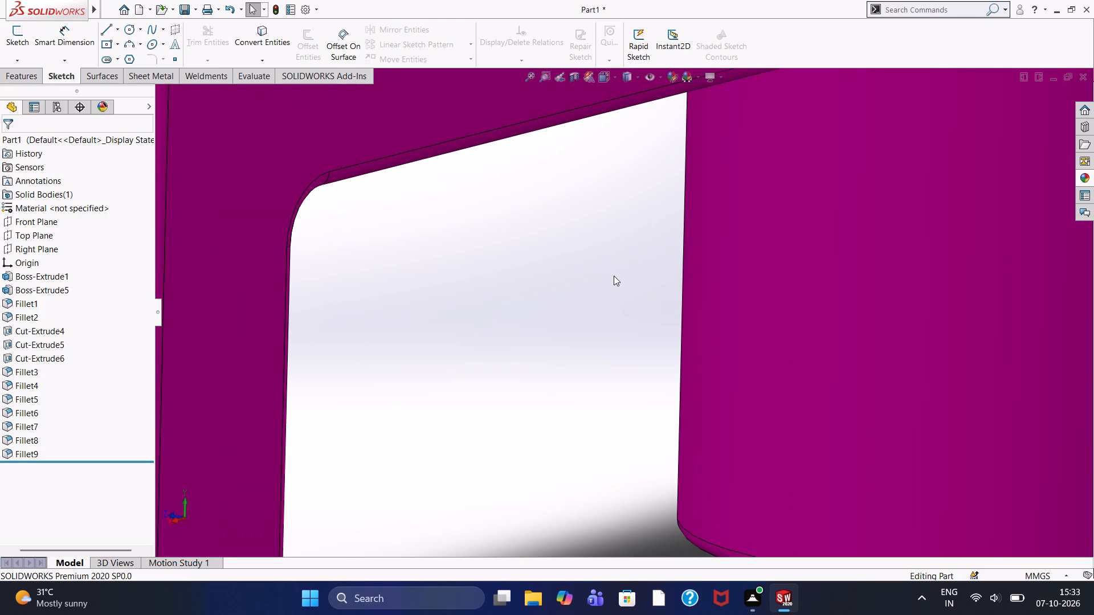
pyautogui.scroll(3, 614, 276)
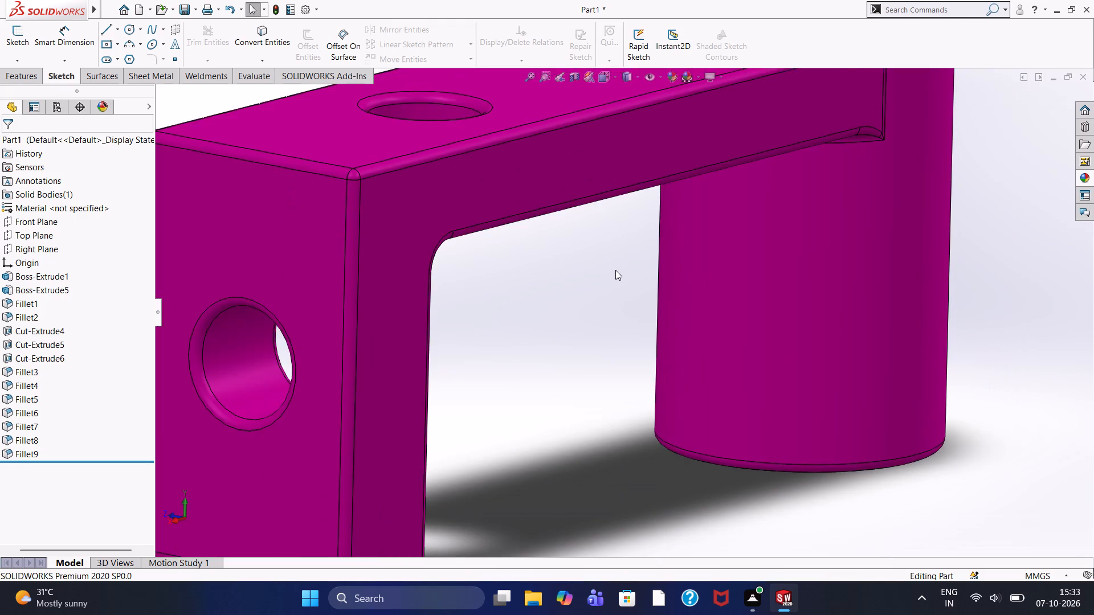
pyautogui.scroll(5, 613, 268)
# Examine closely the fillet along the arm's lower side edge, the filleted top edge and the arm's top hole rim.
pyautogui.scroll(-7, 602, 273)
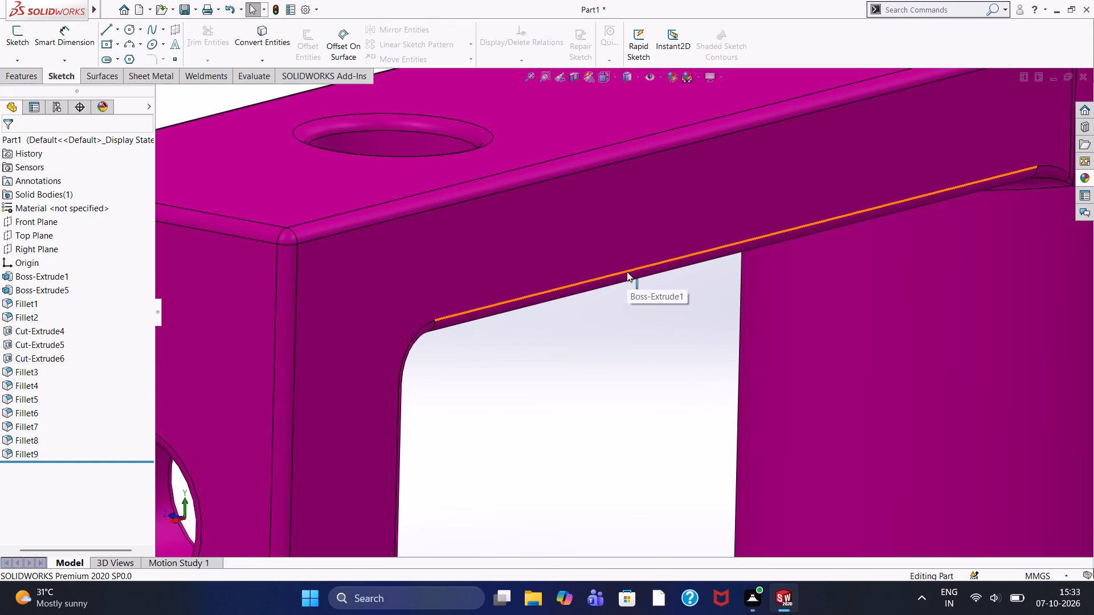
pyautogui.scroll(-1, 627, 272)
pyautogui.scroll(1, 627, 272)
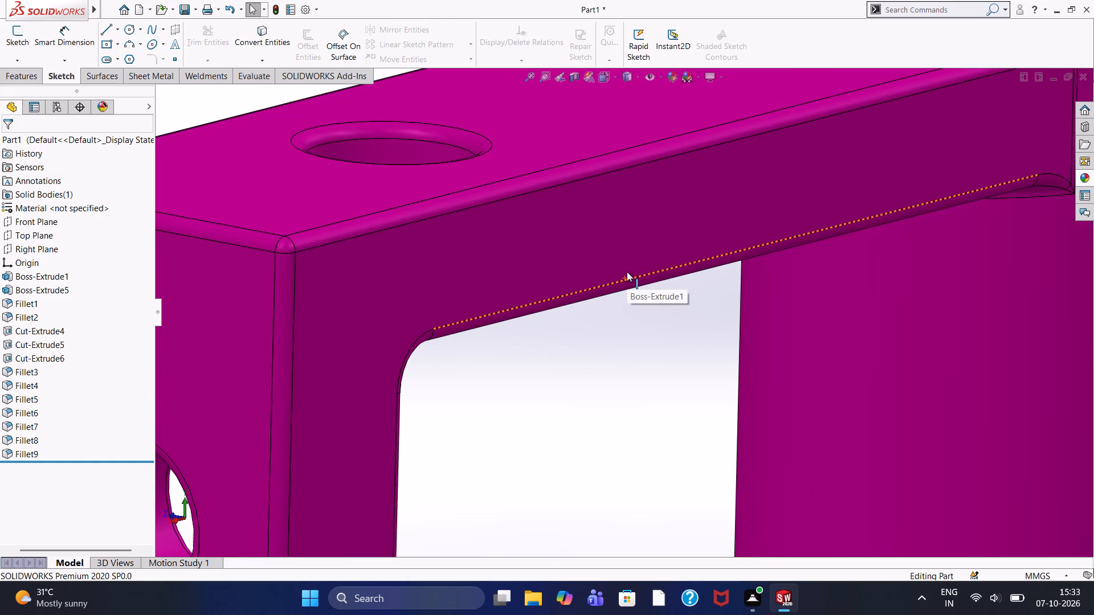
pyautogui.scroll(-1, 627, 272)
pyautogui.scroll(1, 627, 272)
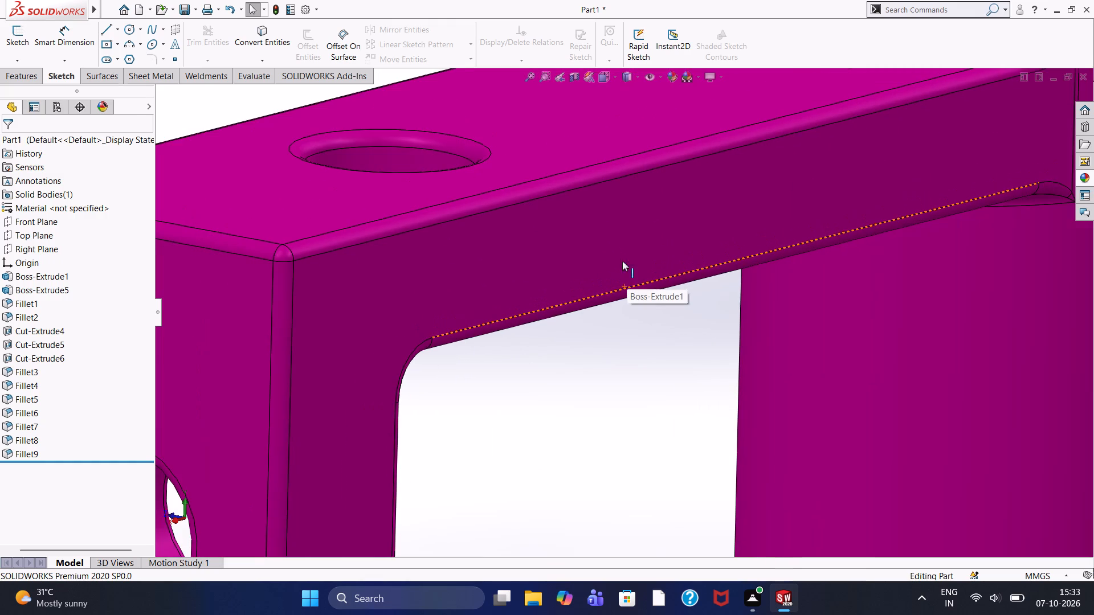
pyautogui.scroll(-2, 635, 323)
pyautogui.scroll(2, 650, 319)
pyautogui.scroll(-1, 697, 305)
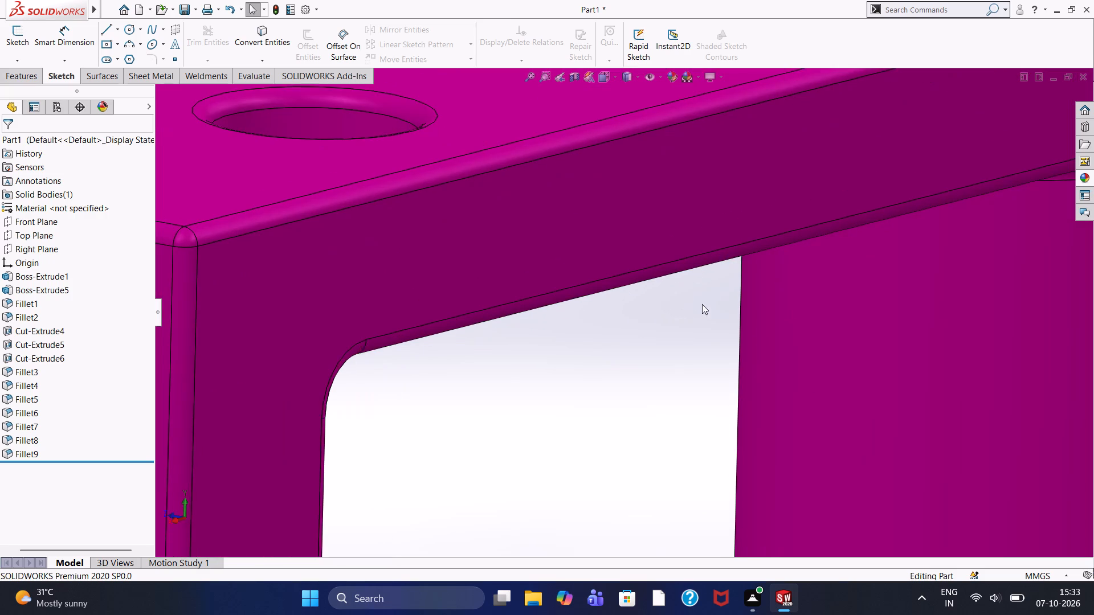
pyautogui.scroll(4, 709, 302)
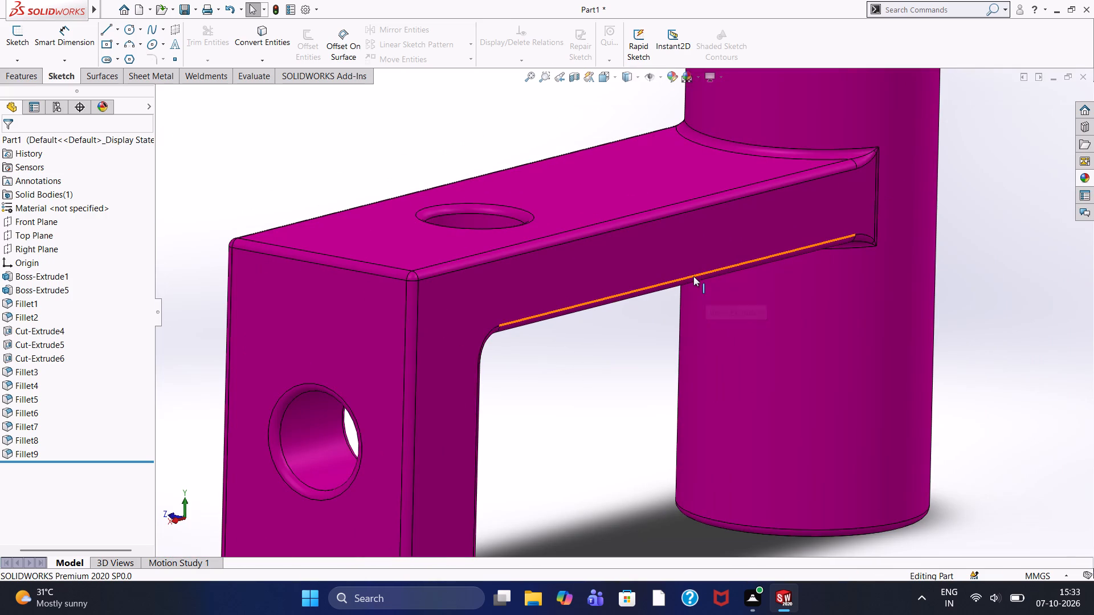
pyautogui.scroll(-4, 670, 299)
pyautogui.scroll(5, 657, 310)
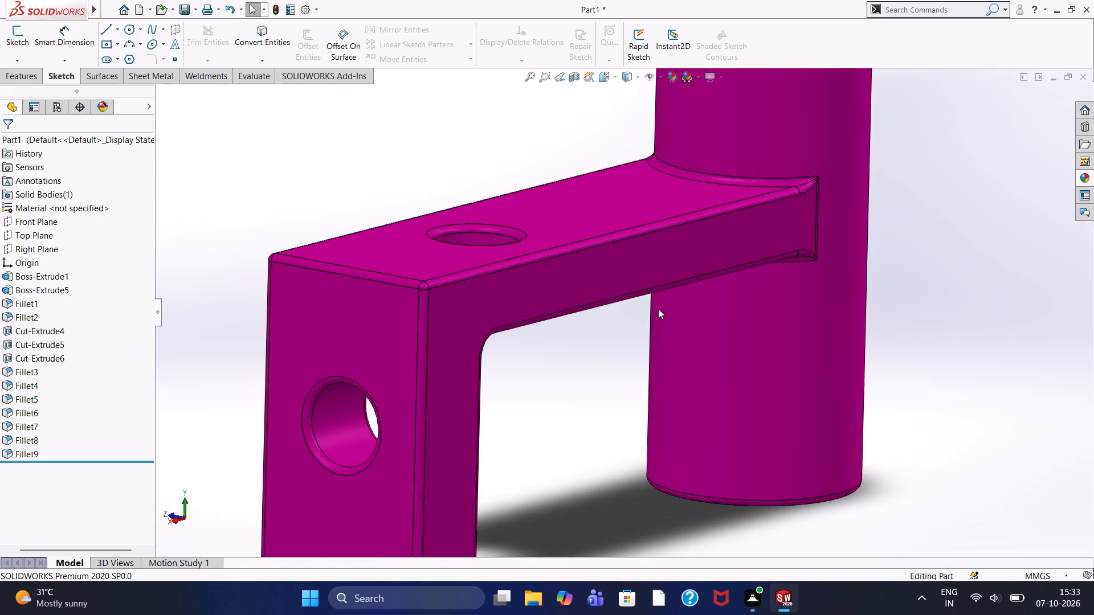
# Inspect the whole bracket from the leg end round to the arm's side face, including the boss junction and top bore.
pyautogui.scroll(4, 633, 323)
pyautogui.scroll(-3, 642, 311)
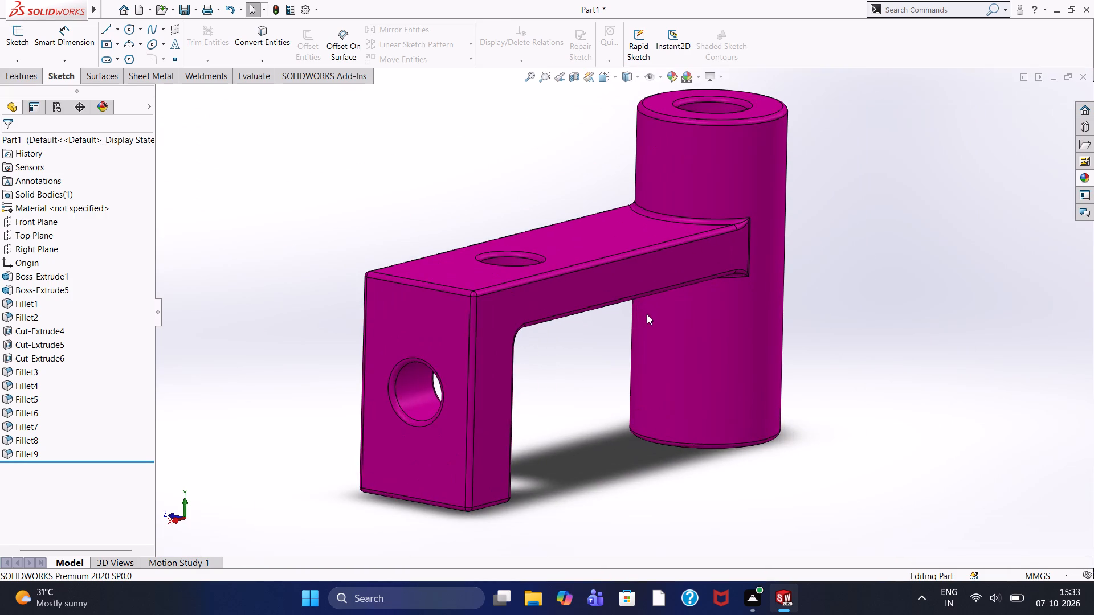
pyautogui.scroll(1, 638, 302)
pyautogui.scroll(2, 629, 254)
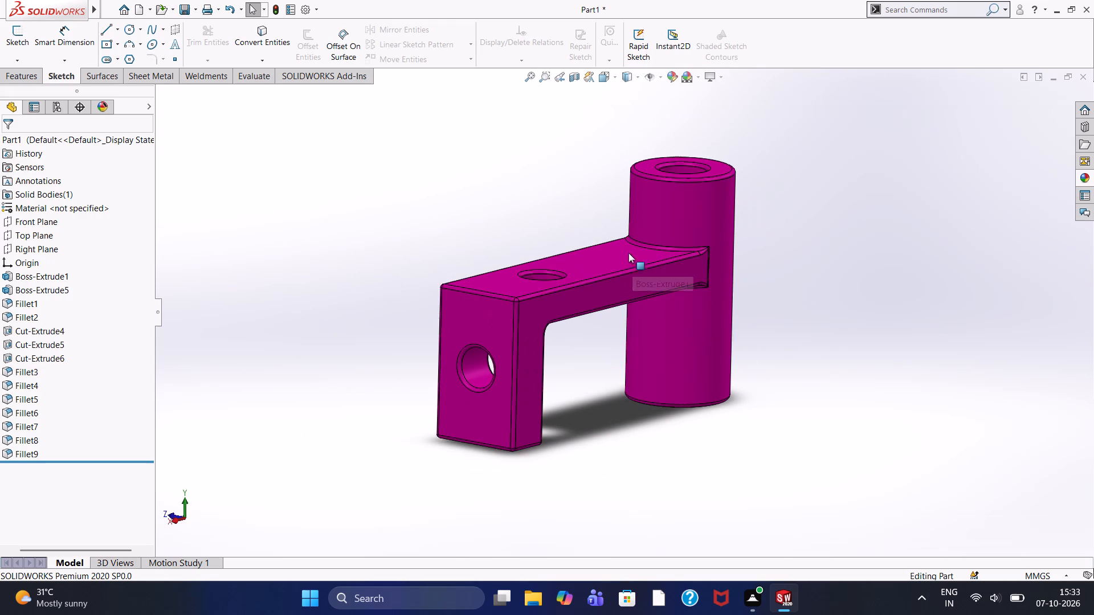
pyautogui.scroll(-2, 597, 326)
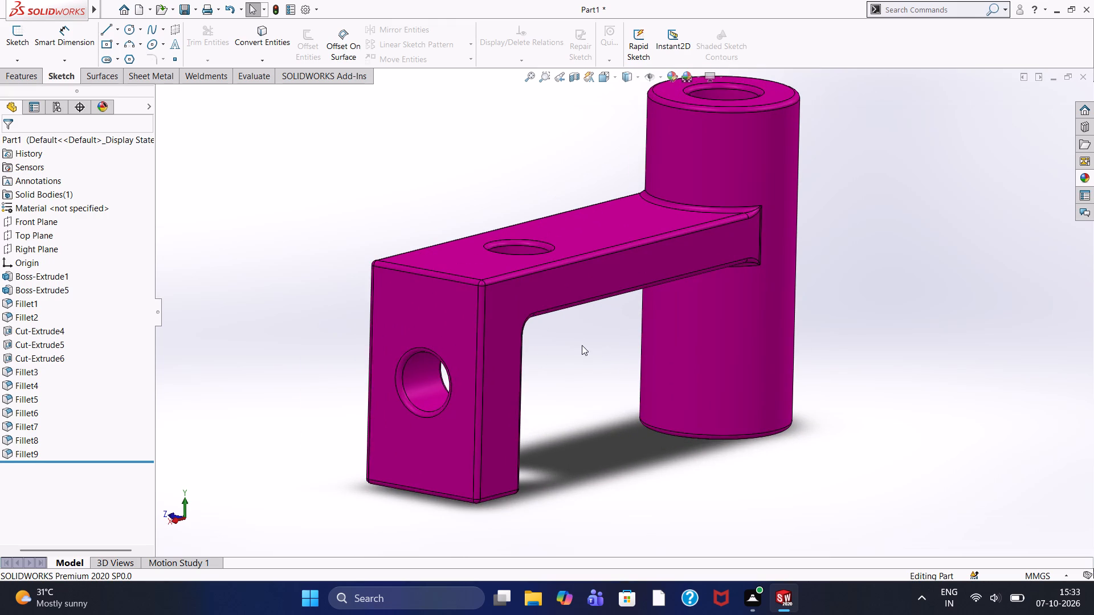
pyautogui.scroll(-1, 577, 346)
pyautogui.moveTo(579, 341); pyautogui.dragTo(649, 372, button='middle')
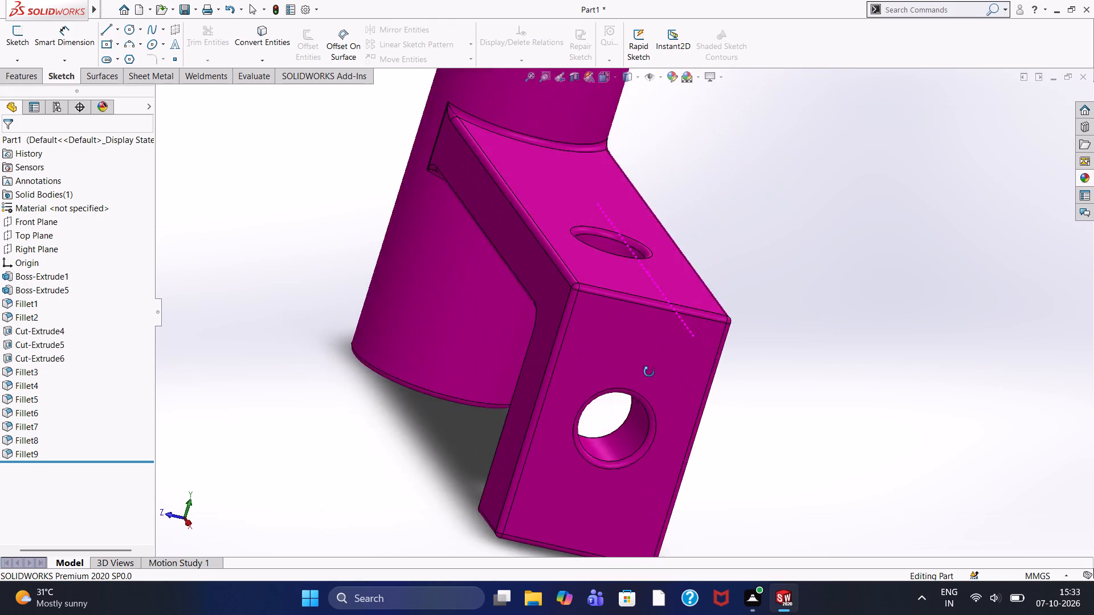
pyautogui.moveTo(649, 372); pyautogui.dragTo(688, 372, button='middle')
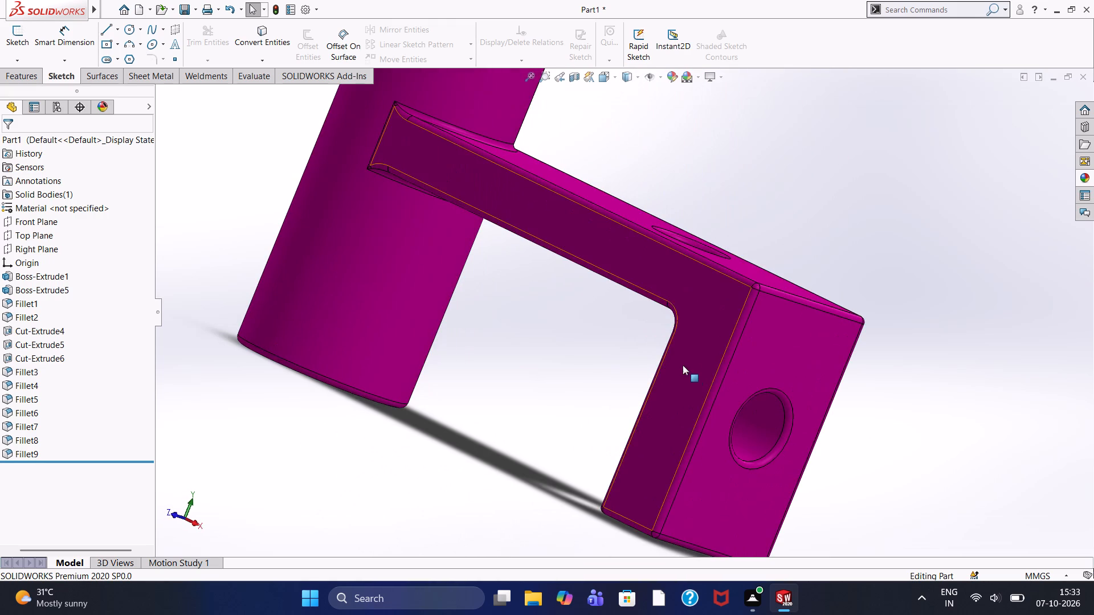
pyautogui.moveTo(578, 380); pyautogui.dragTo(538, 399, button='middle')
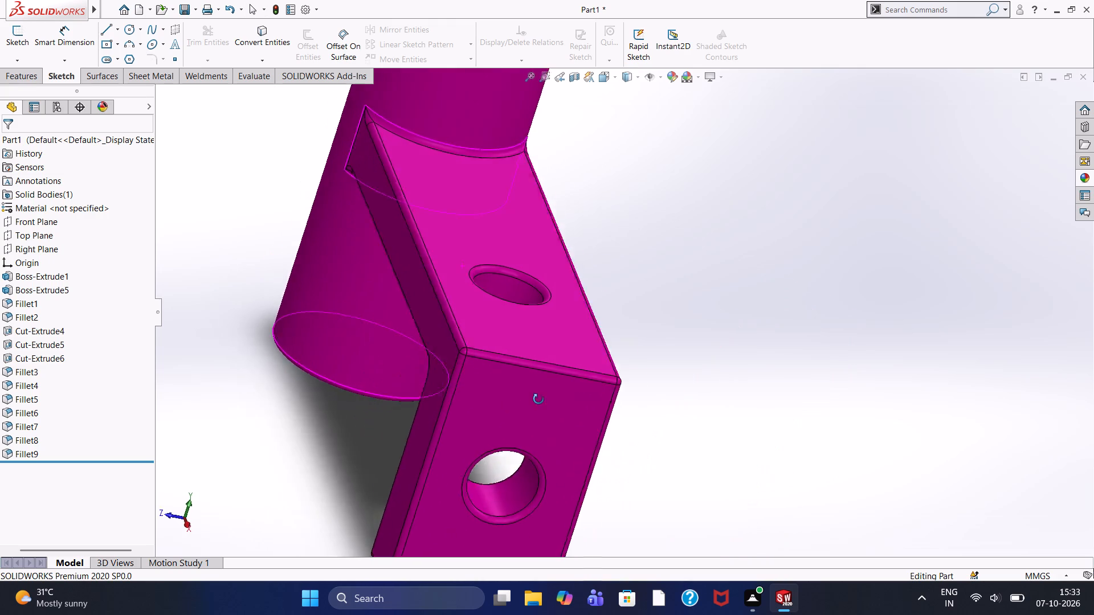
pyautogui.moveTo(538, 399); pyautogui.dragTo(606, 427, button='middle')
pyautogui.scroll(4, 510, 354)
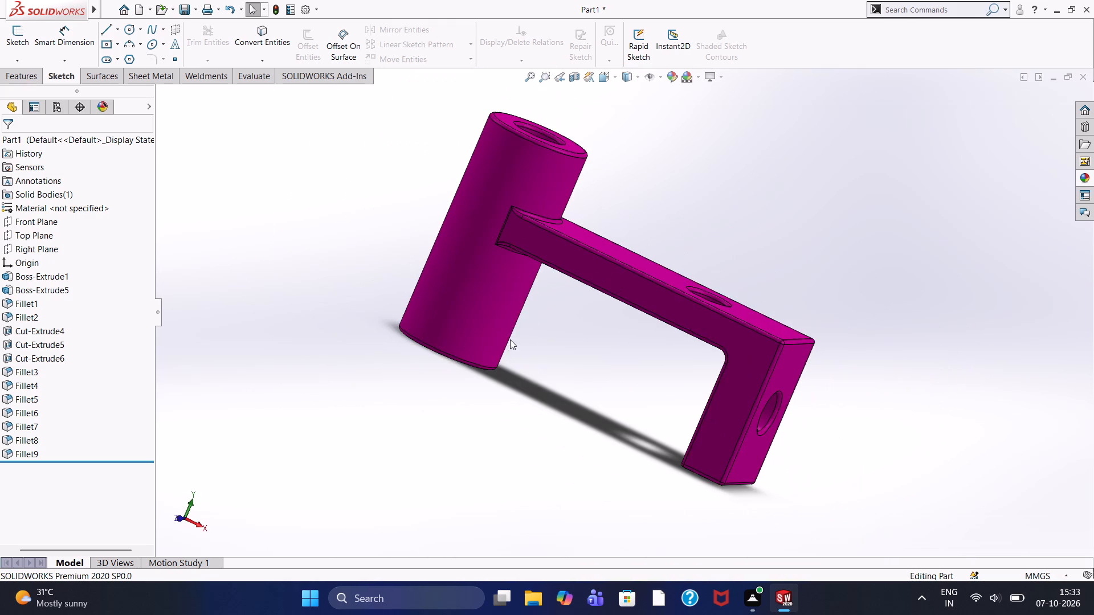
pyautogui.scroll(-3, 541, 313)
pyautogui.scroll(2, 647, 317)
pyautogui.moveTo(650, 320); pyautogui.dragTo(624, 354, button='middle')
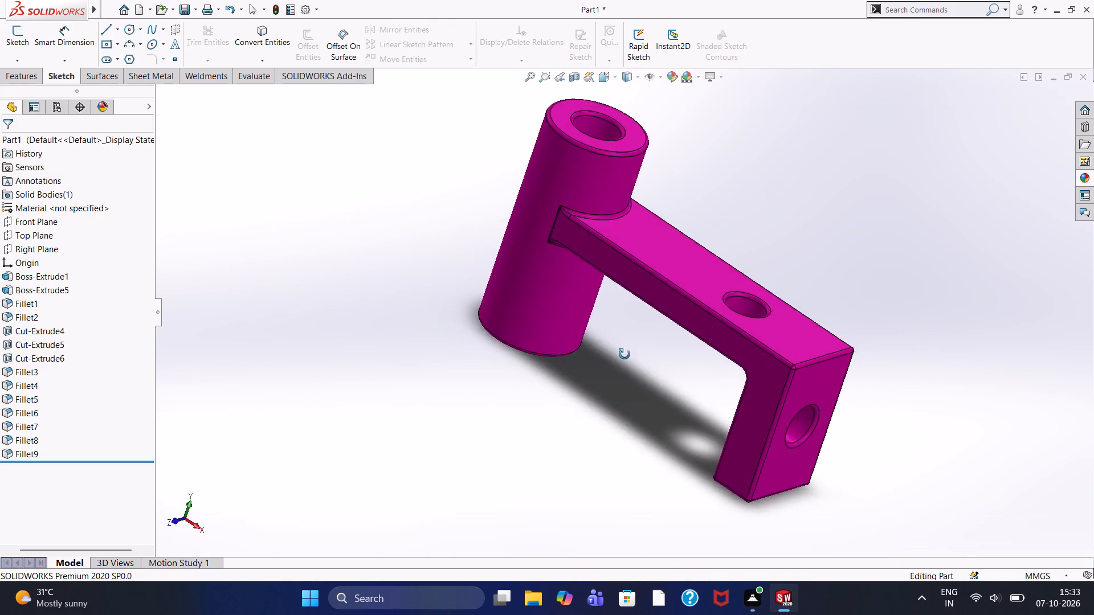
pyautogui.moveTo(624, 354); pyautogui.dragTo(616, 360, button='middle')
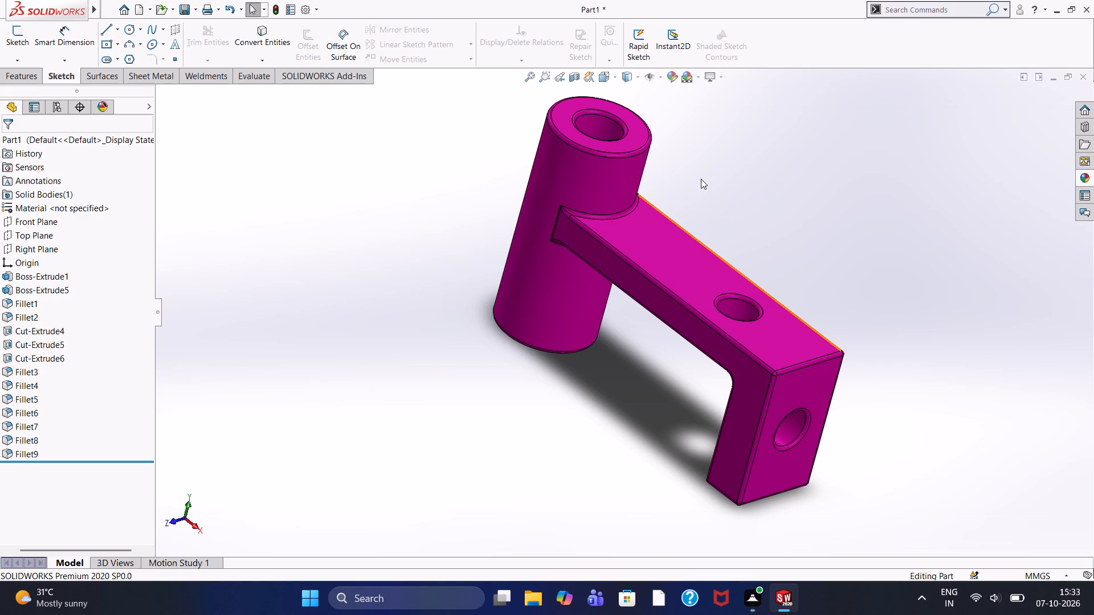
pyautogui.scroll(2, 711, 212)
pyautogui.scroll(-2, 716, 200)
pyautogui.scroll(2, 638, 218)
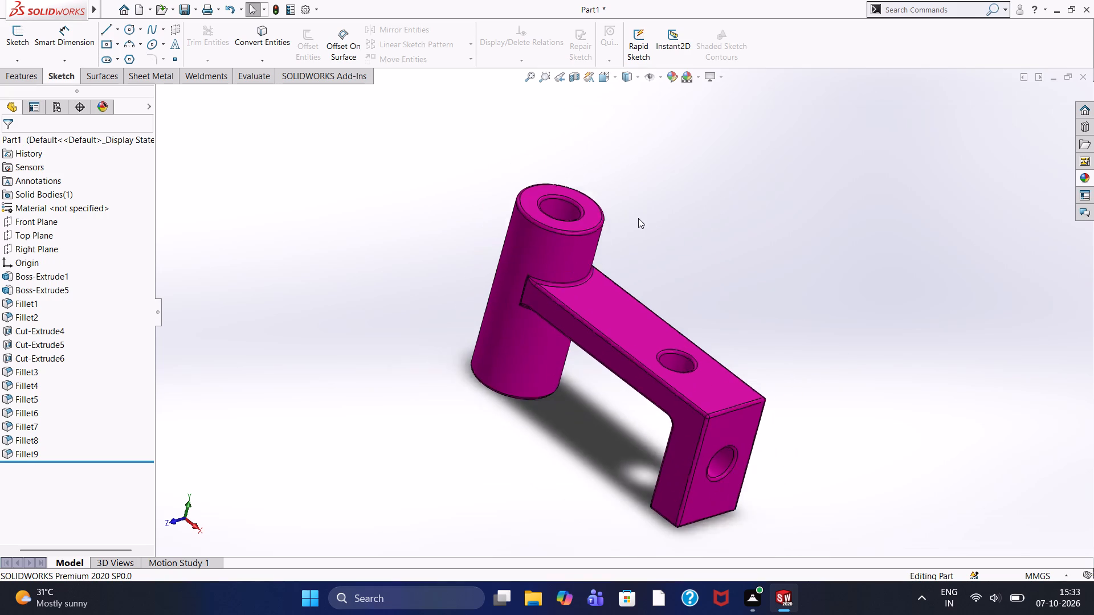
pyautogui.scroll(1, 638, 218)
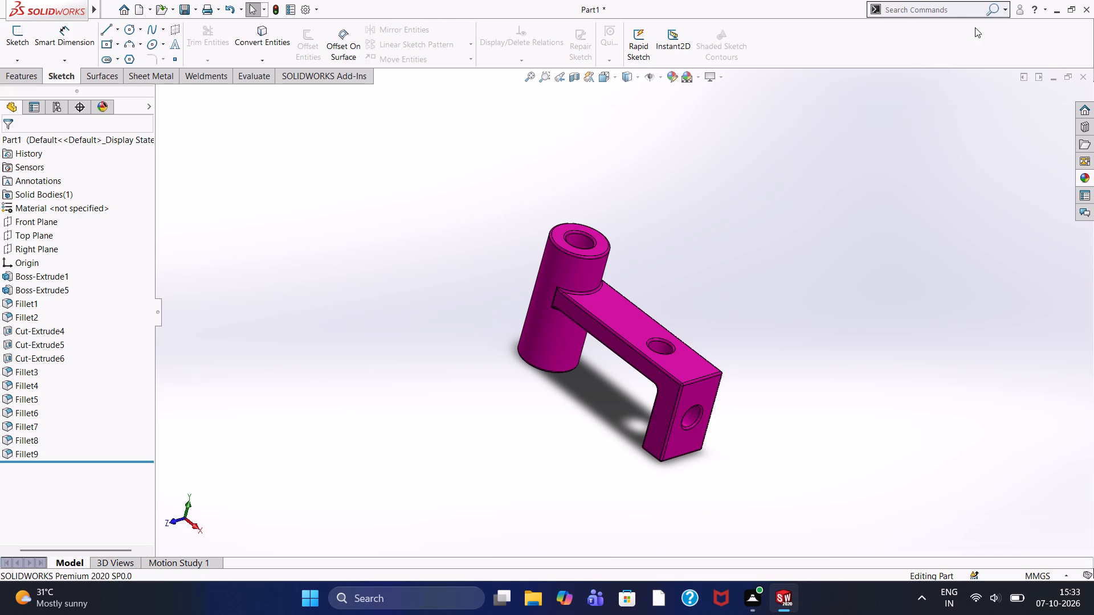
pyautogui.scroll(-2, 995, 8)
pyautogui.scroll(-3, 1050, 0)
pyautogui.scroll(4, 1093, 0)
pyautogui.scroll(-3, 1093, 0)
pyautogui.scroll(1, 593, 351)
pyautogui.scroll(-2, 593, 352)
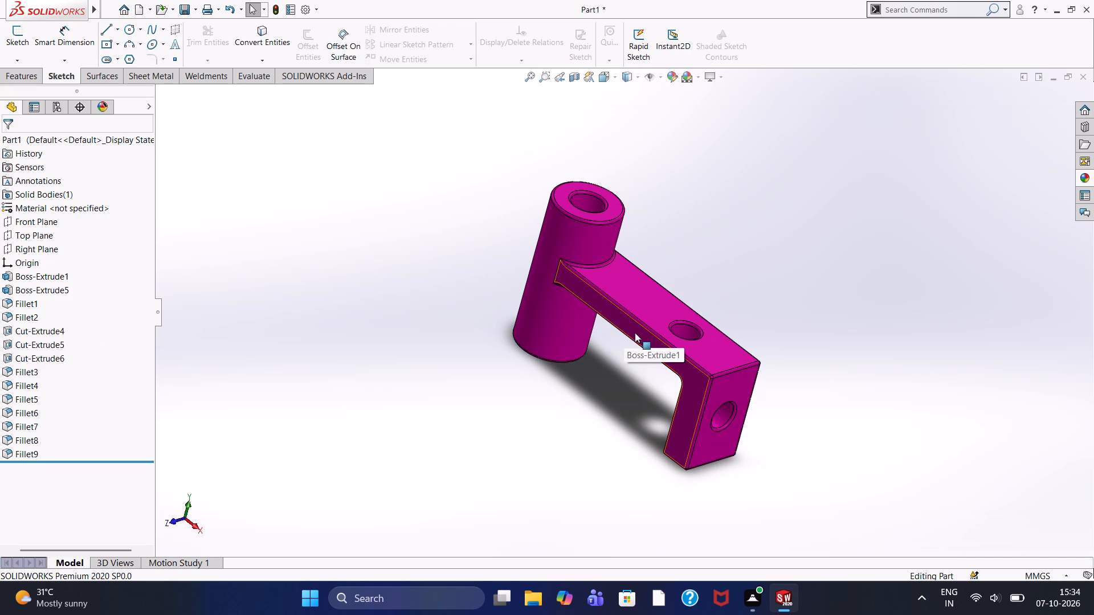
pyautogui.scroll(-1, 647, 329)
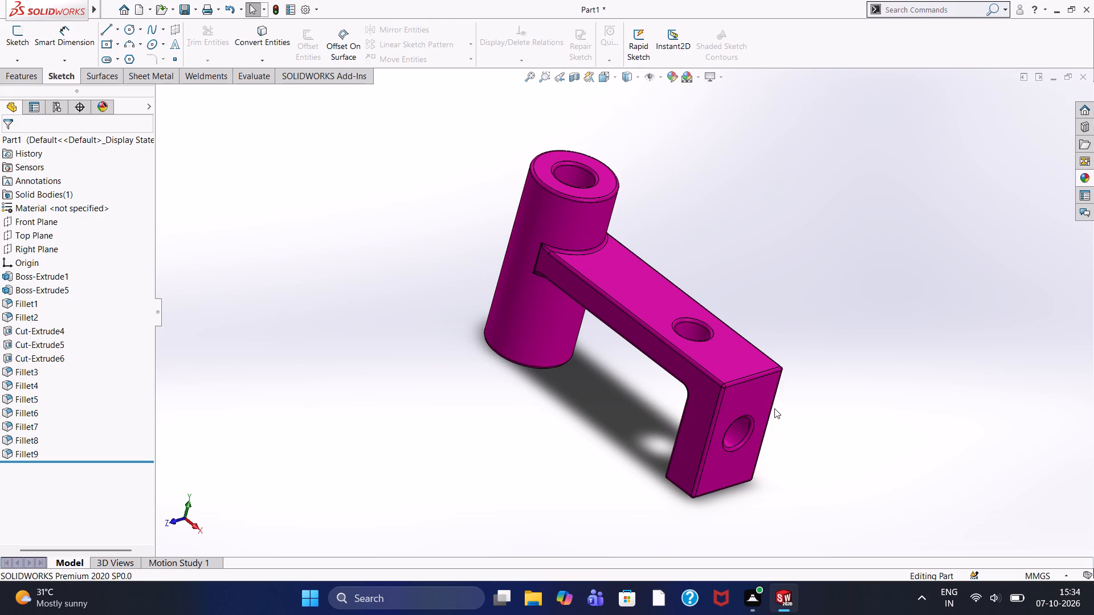
# Examine the arm's top face and leg end more closely, including both hole rims and the rounded inner corner.
pyautogui.scroll(2, 778, 409)
pyautogui.scroll(-2, 760, 412)
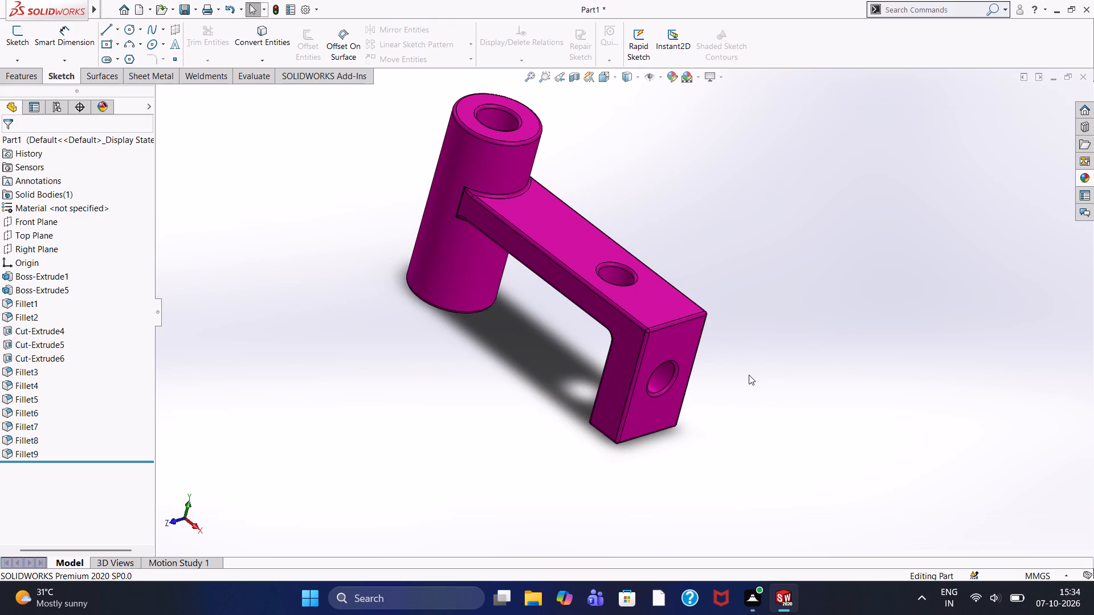
pyautogui.scroll(1, 748, 373)
pyautogui.scroll(-2, 746, 367)
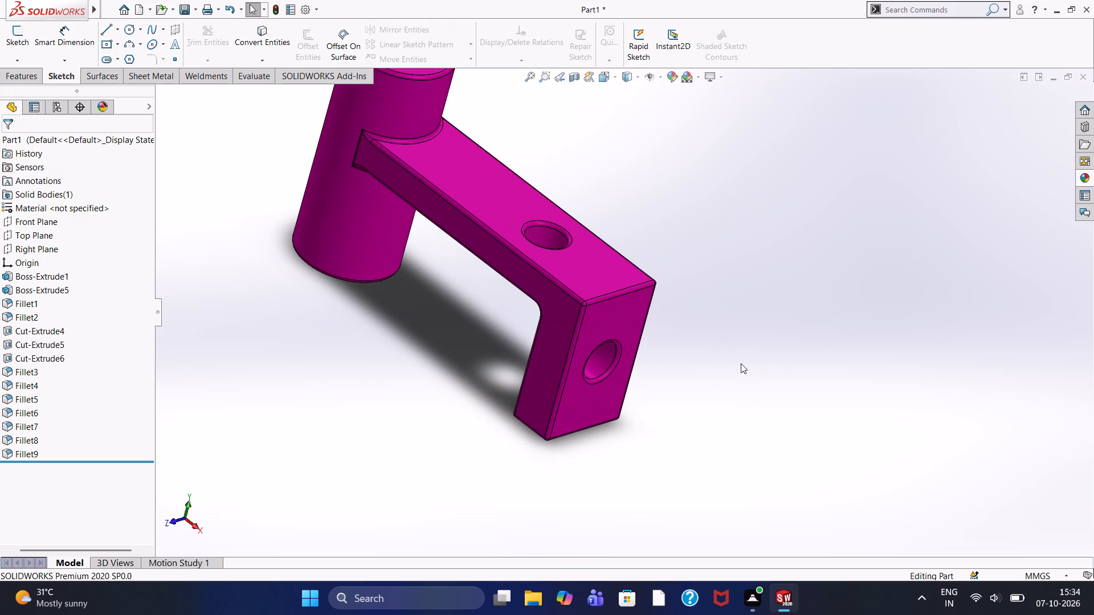
pyautogui.scroll(1, 755, 223)
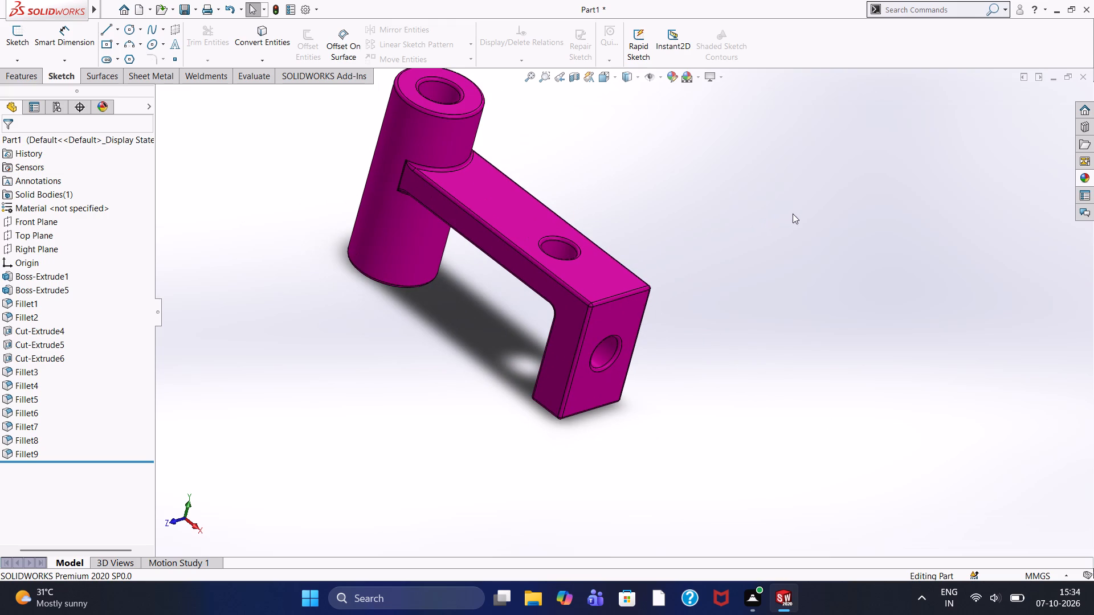
pyautogui.scroll(-2, 810, 216)
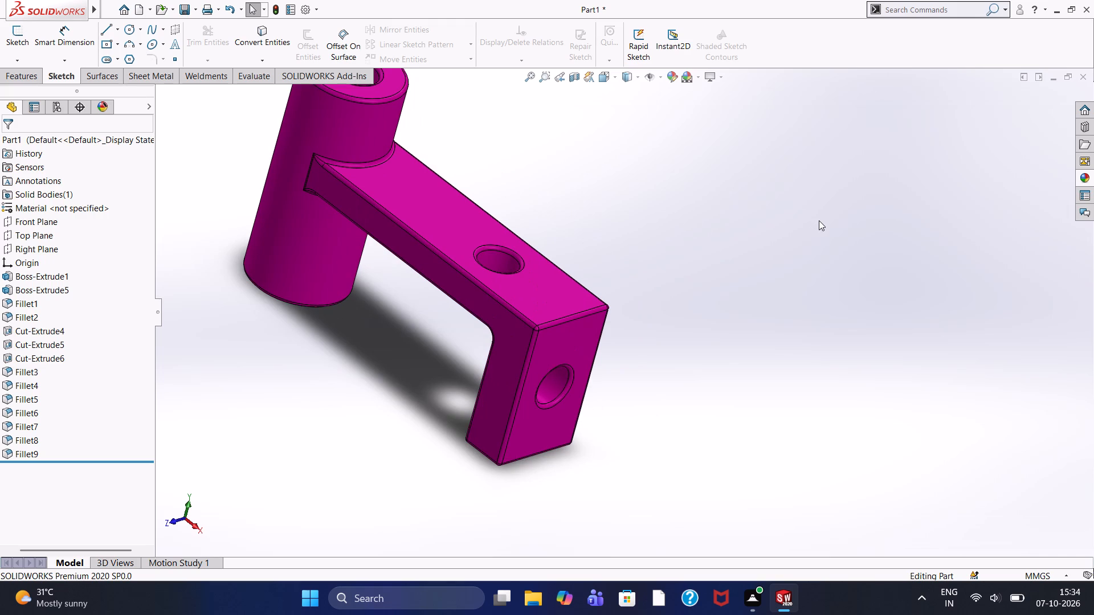
pyautogui.scroll(1, 823, 221)
pyautogui.scroll(-2, 839, 224)
pyautogui.scroll(1, 852, 228)
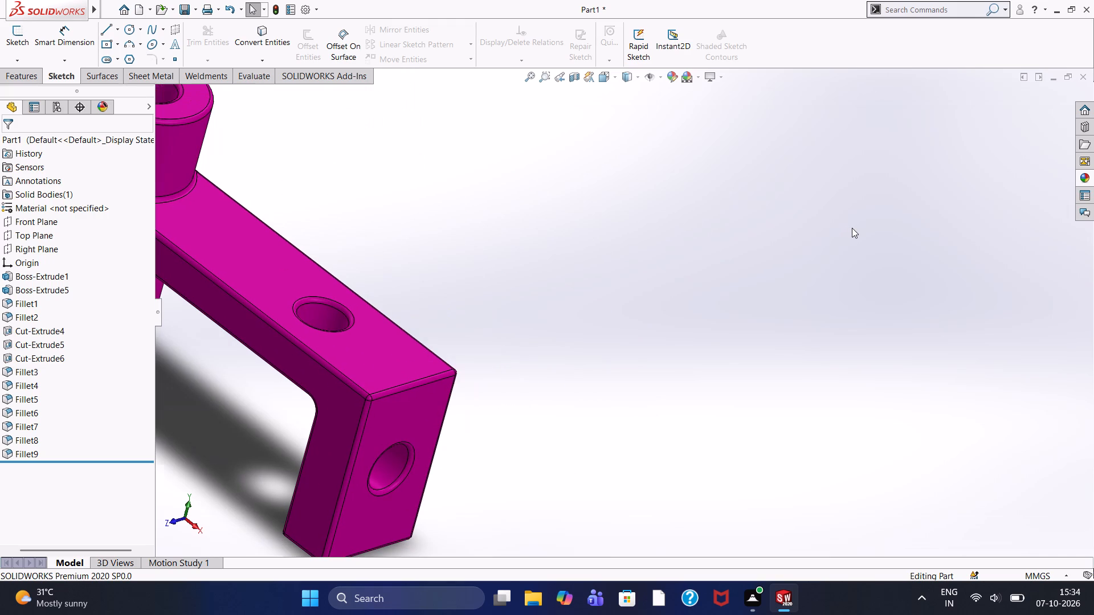
pyautogui.scroll(1, 852, 228)
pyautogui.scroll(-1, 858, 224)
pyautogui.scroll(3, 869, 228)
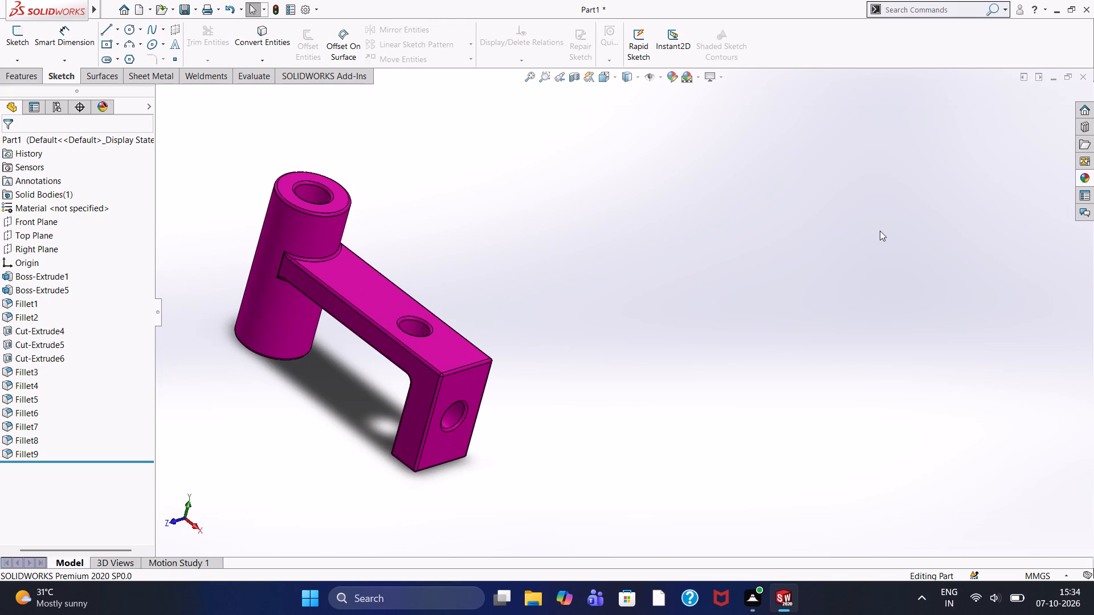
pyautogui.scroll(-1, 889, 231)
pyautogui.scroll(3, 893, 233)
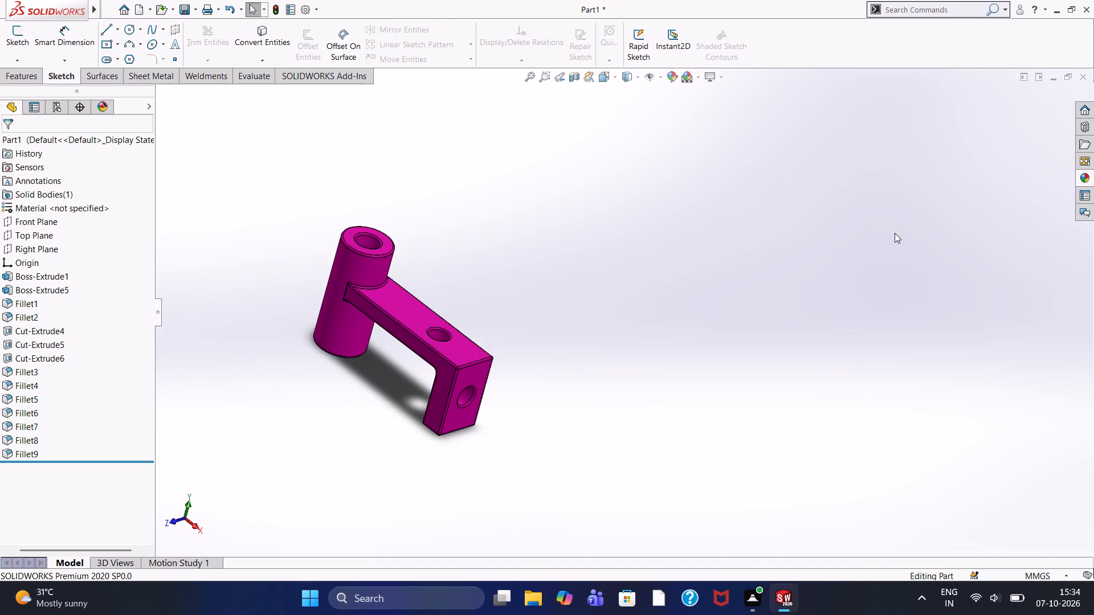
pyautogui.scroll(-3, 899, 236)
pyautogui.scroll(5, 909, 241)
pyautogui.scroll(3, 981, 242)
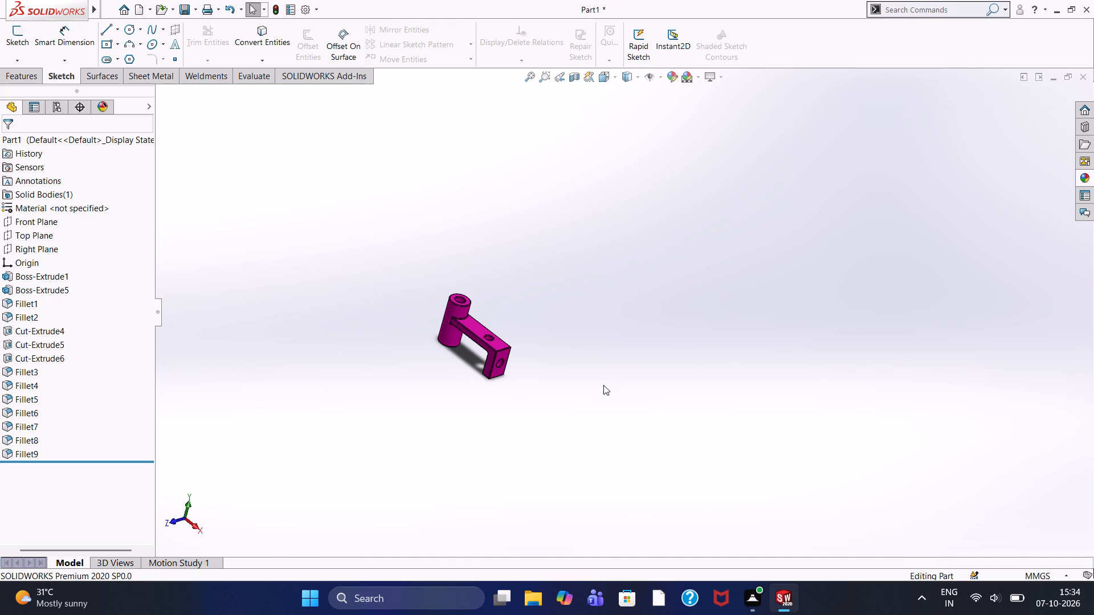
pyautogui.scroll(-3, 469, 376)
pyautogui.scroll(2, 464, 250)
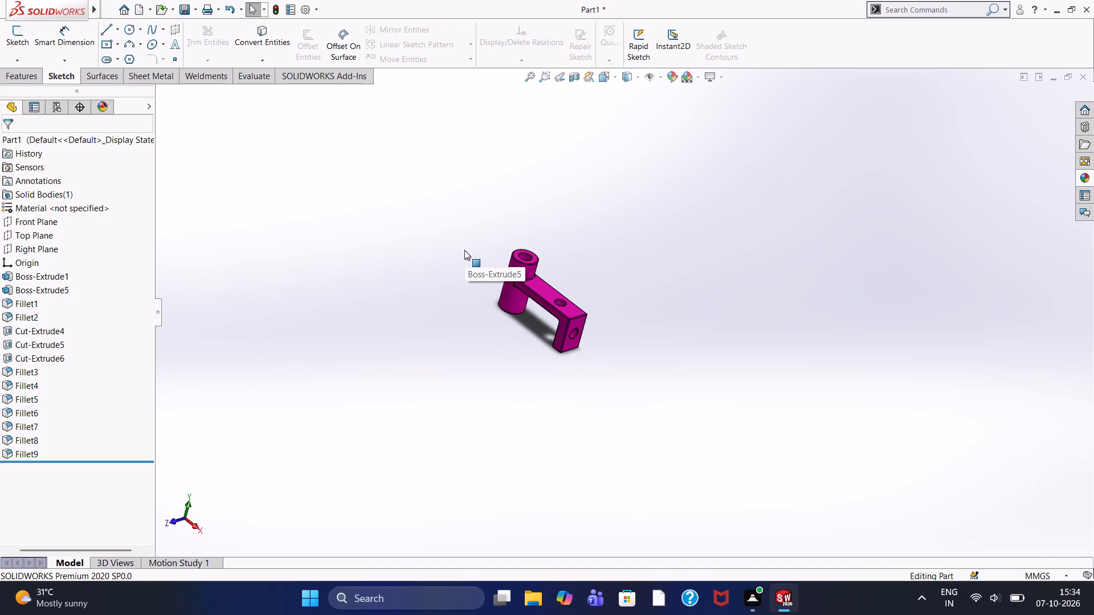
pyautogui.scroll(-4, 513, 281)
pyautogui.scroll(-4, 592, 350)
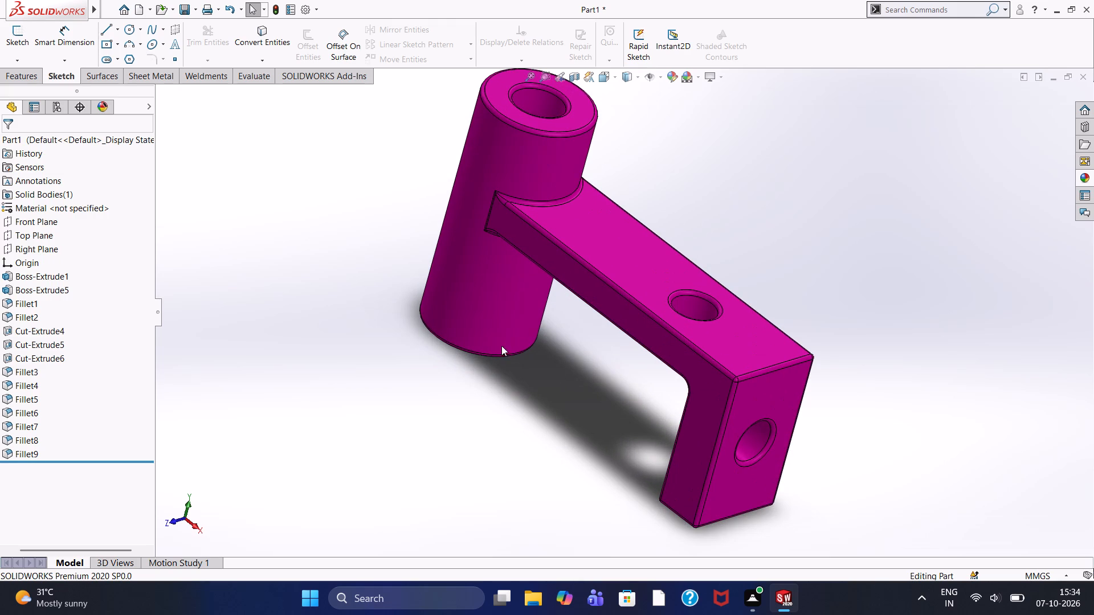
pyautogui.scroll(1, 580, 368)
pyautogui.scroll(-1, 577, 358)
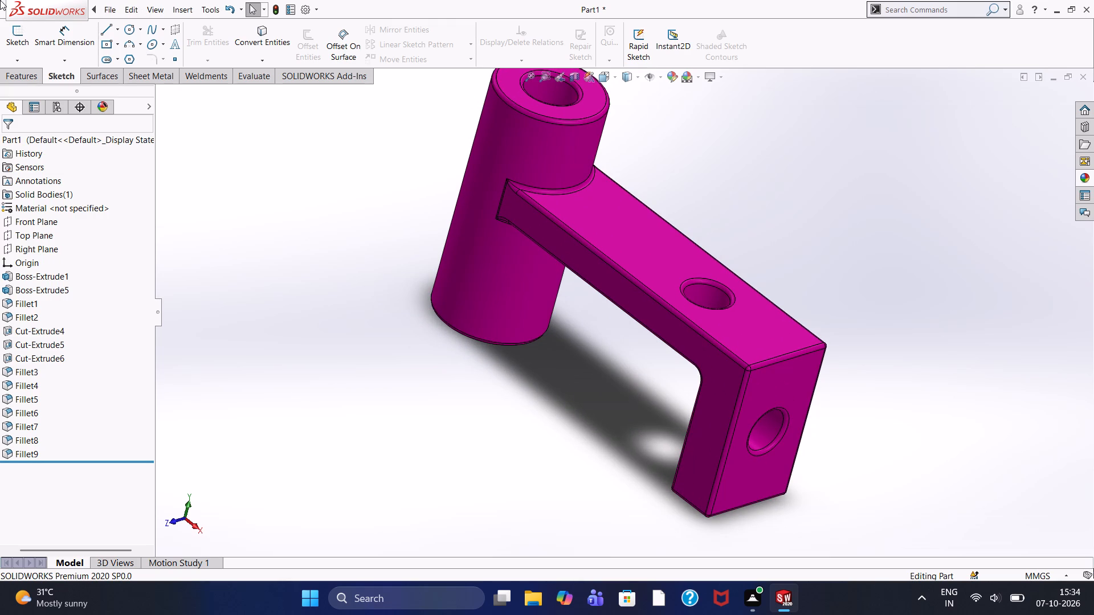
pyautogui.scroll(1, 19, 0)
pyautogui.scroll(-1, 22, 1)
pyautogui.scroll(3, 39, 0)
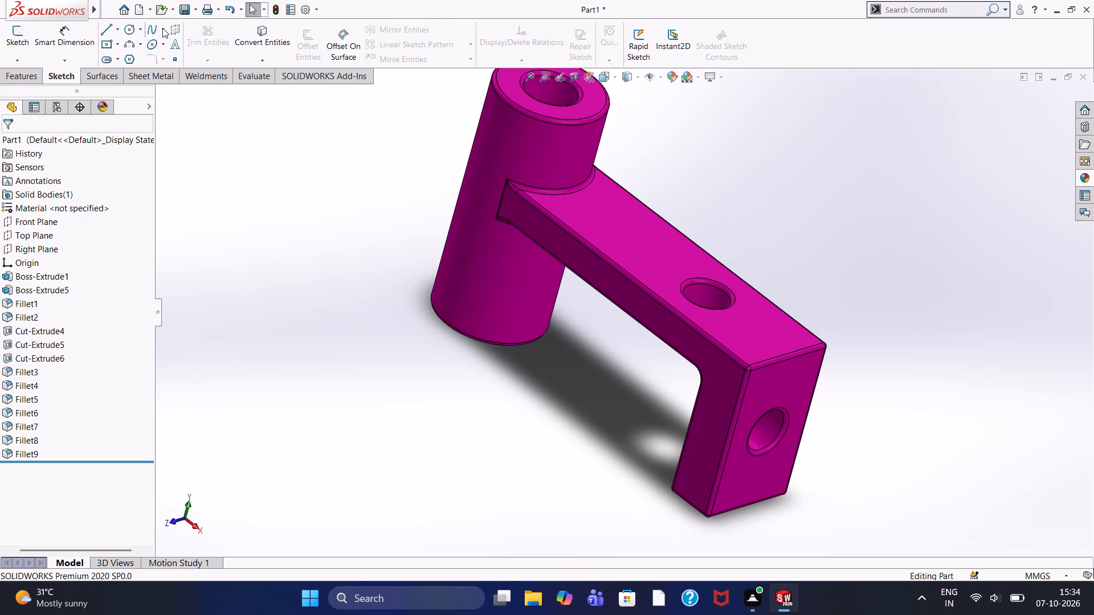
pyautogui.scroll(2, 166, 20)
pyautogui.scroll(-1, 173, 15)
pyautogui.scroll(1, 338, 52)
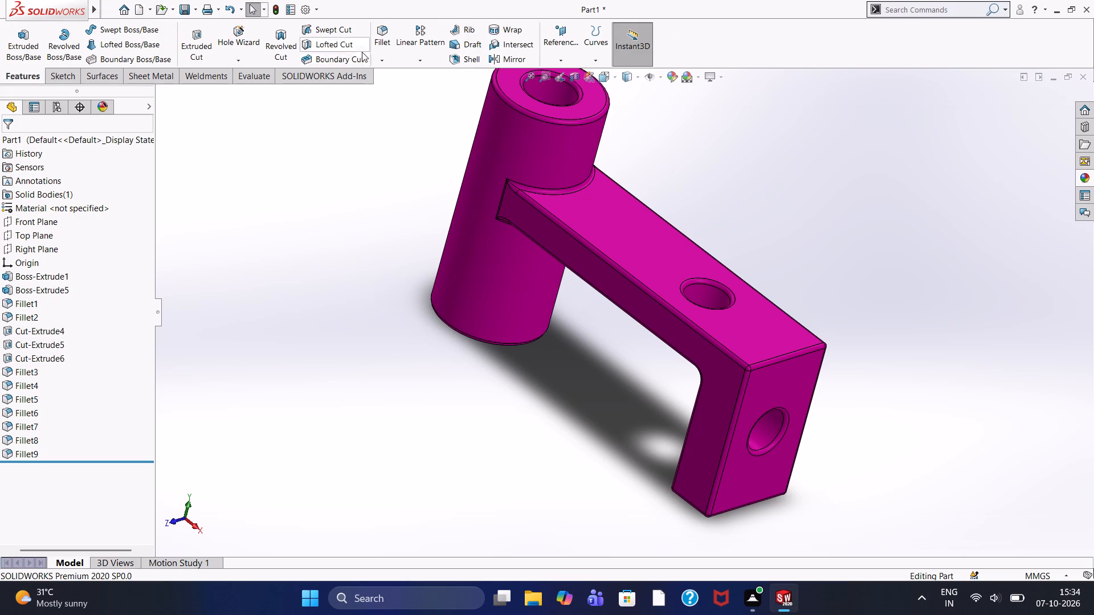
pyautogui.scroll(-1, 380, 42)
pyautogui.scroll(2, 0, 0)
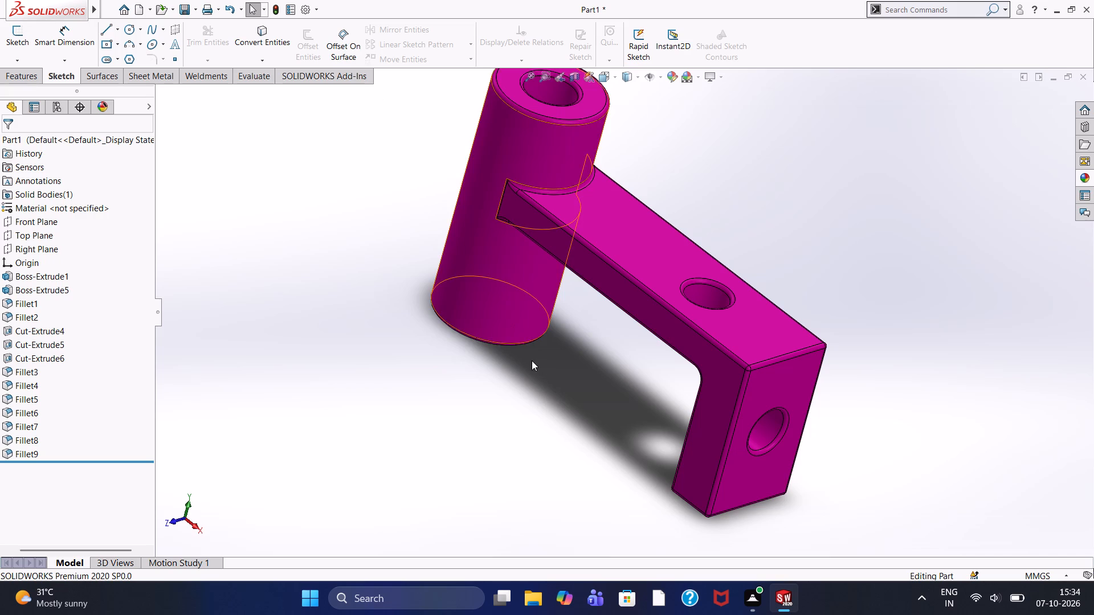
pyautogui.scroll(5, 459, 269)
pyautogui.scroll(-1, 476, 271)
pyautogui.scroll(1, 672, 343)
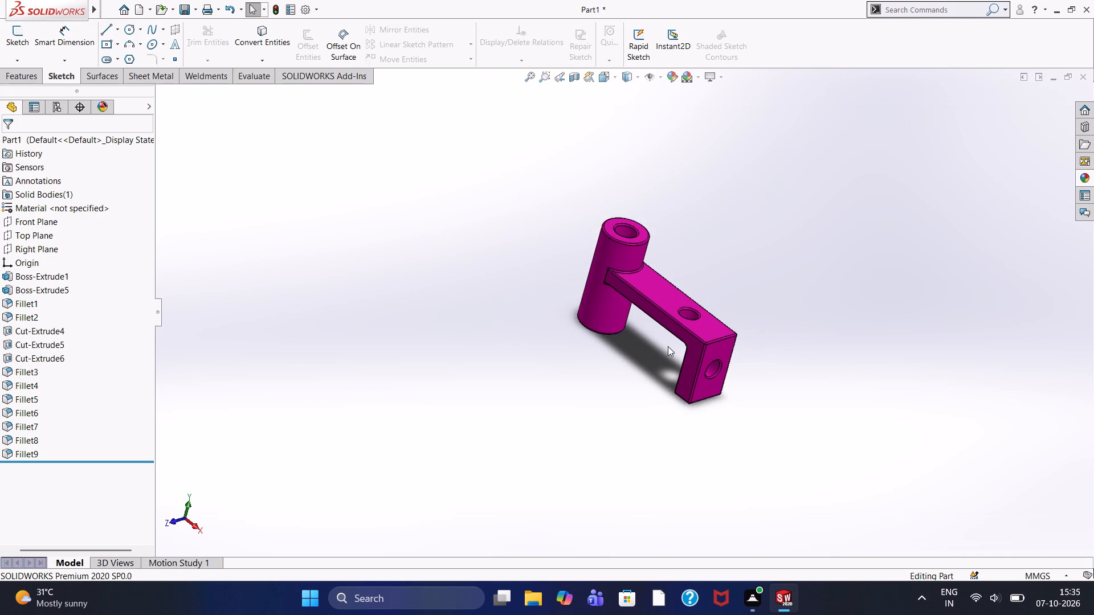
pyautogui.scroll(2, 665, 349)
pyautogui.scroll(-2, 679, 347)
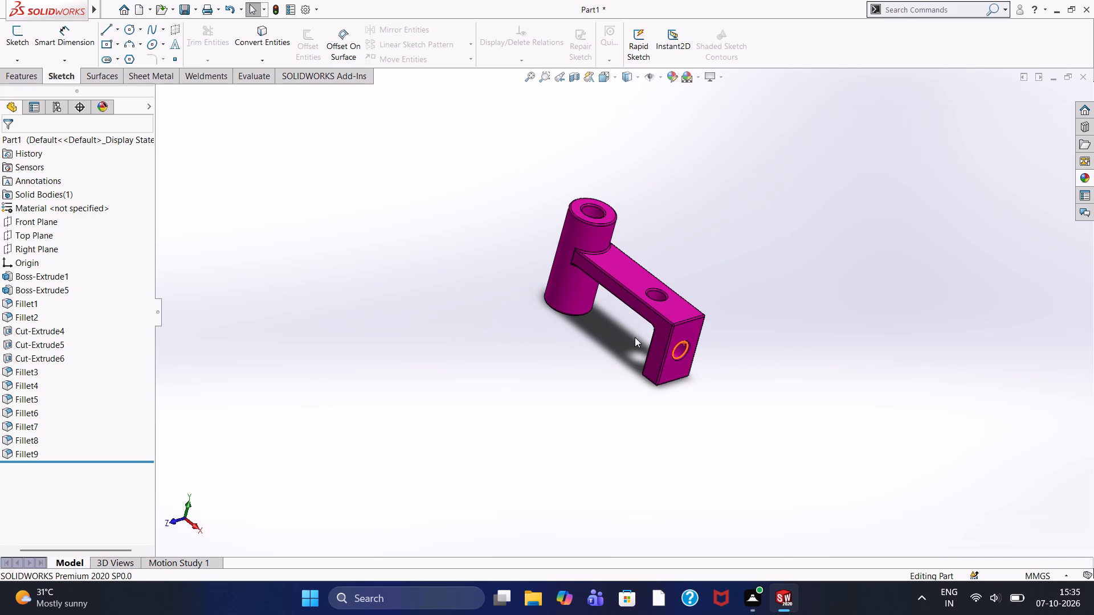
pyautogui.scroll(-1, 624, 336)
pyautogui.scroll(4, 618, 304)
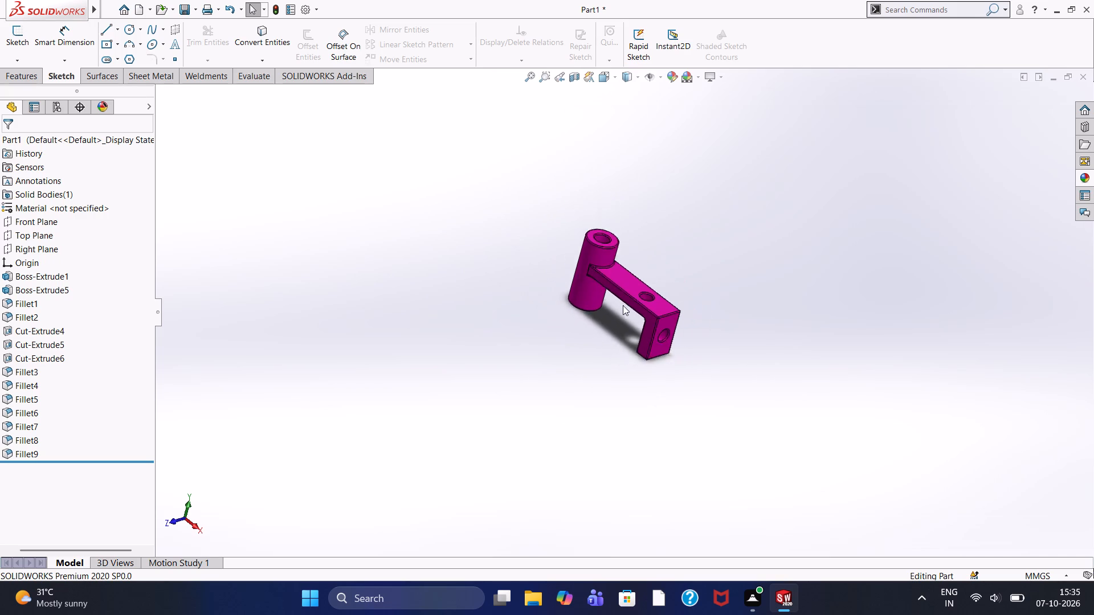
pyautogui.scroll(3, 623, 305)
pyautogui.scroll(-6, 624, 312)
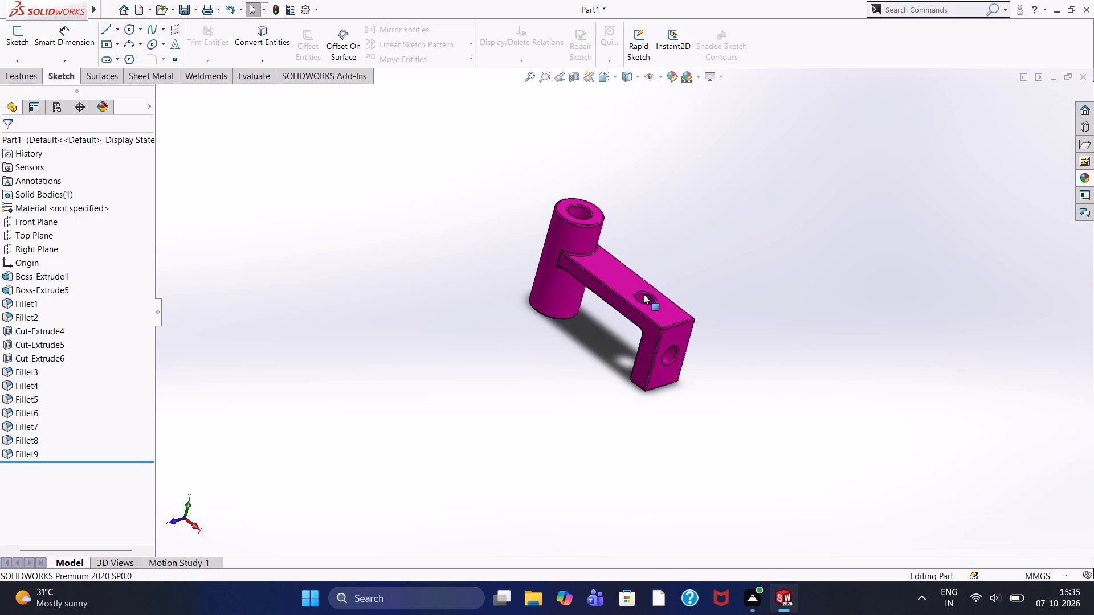
# Inspect the whole bracket from a lower angle, covering the boss, the arm's side face and the leg's end hole.
pyautogui.moveTo(588, 333); pyautogui.dragTo(577, 288, button='middle')
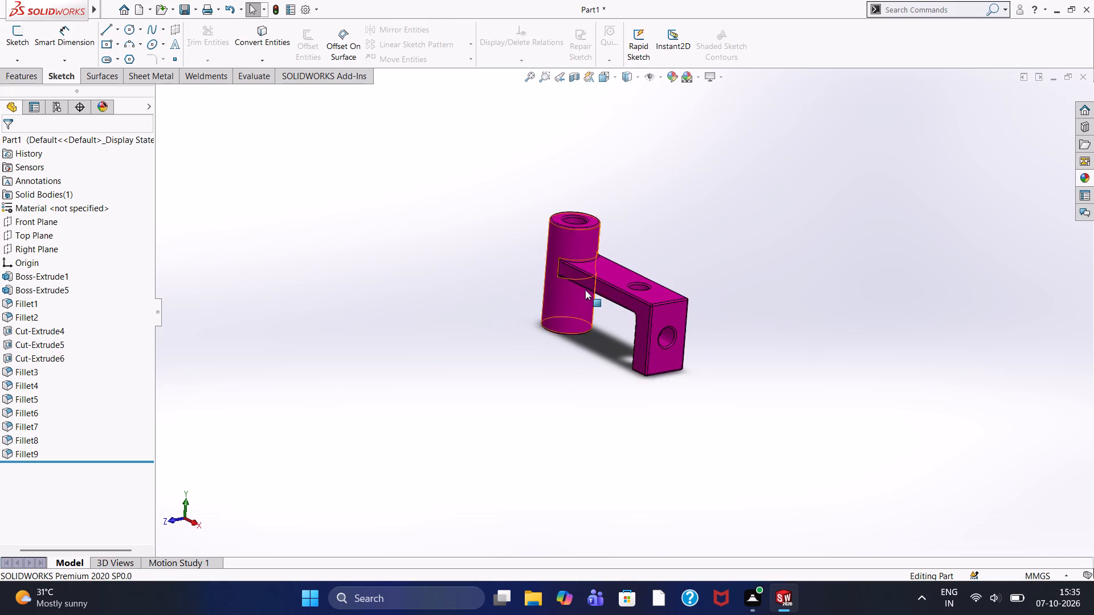
pyautogui.scroll(-2, 586, 293)
pyautogui.scroll(1, 618, 226)
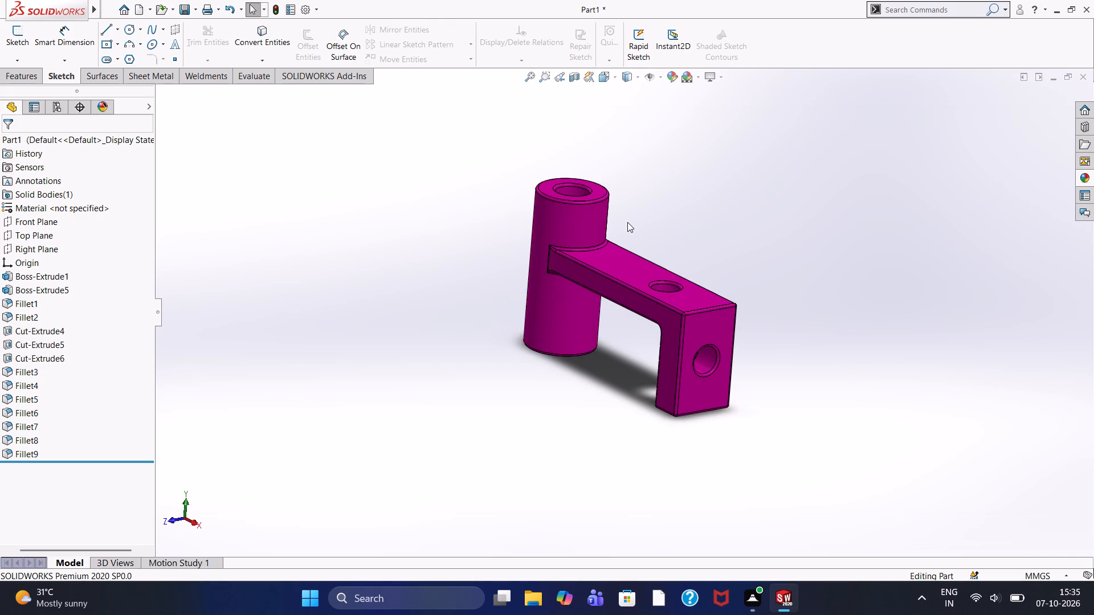
pyautogui.scroll(-1, 627, 222)
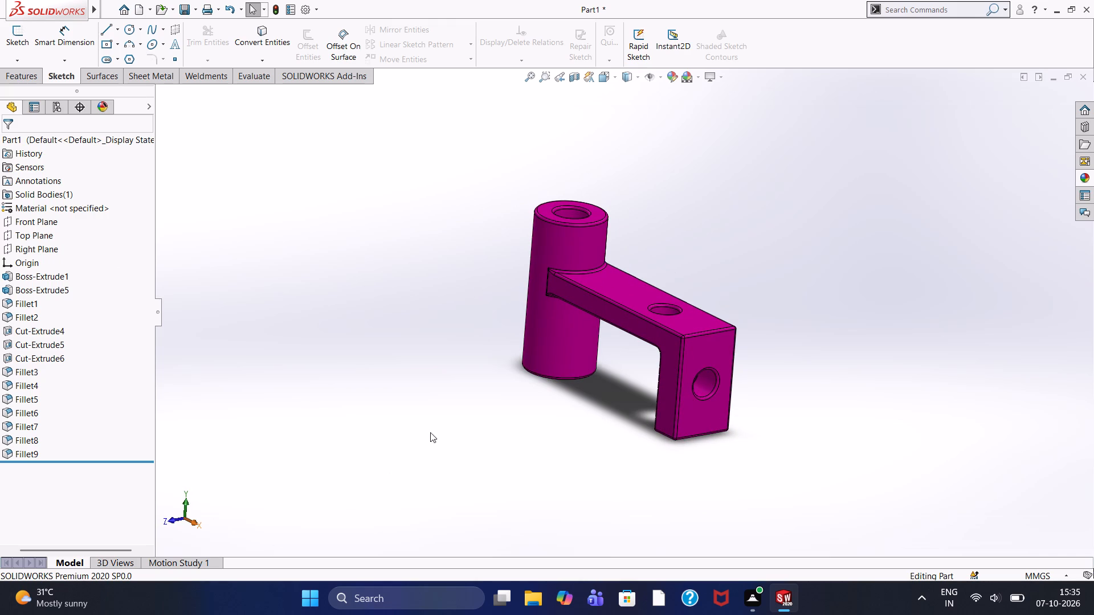
pyautogui.scroll(-2, 496, 393)
pyautogui.scroll(2, 595, 330)
pyautogui.scroll(-2, 600, 327)
pyautogui.scroll(3, 617, 318)
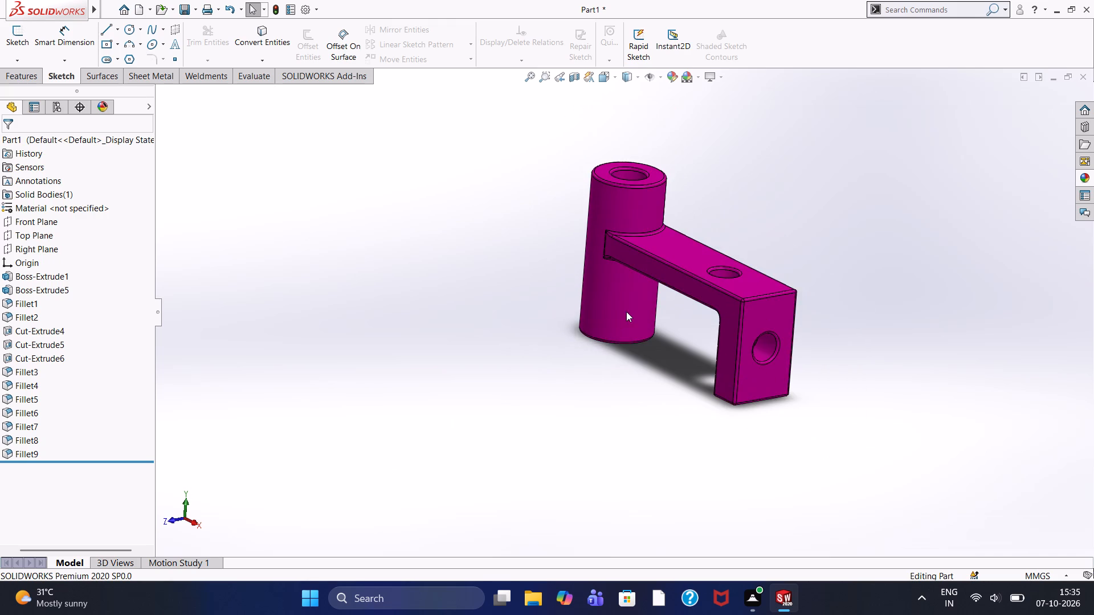
pyautogui.scroll(1, 632, 313)
pyautogui.scroll(-2, 634, 313)
pyautogui.scroll(1, 655, 311)
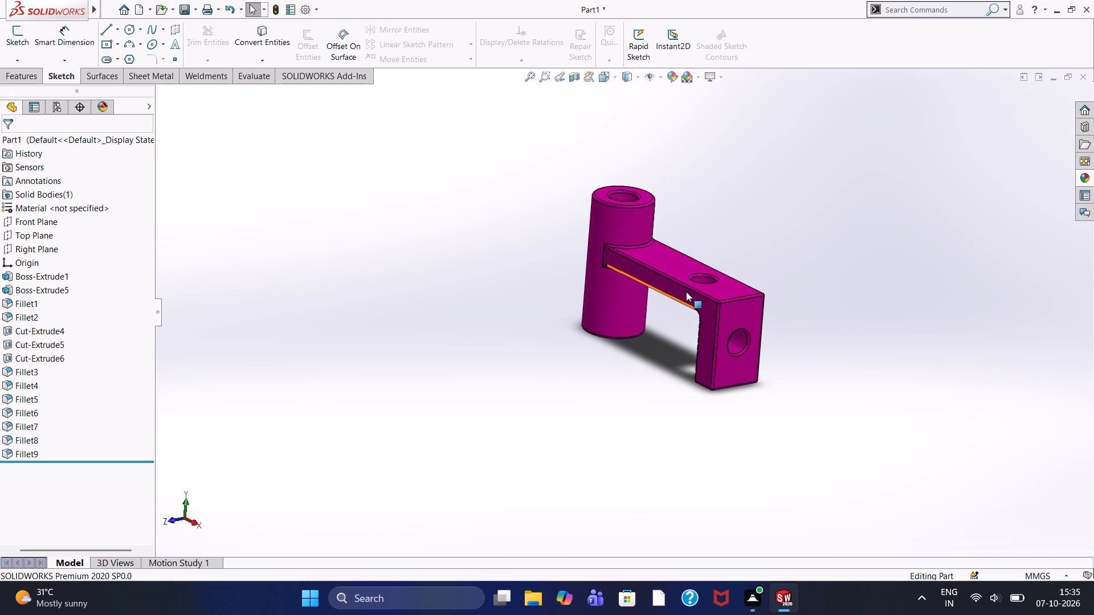
pyautogui.scroll(-2, 692, 285)
pyautogui.scroll(1, 697, 280)
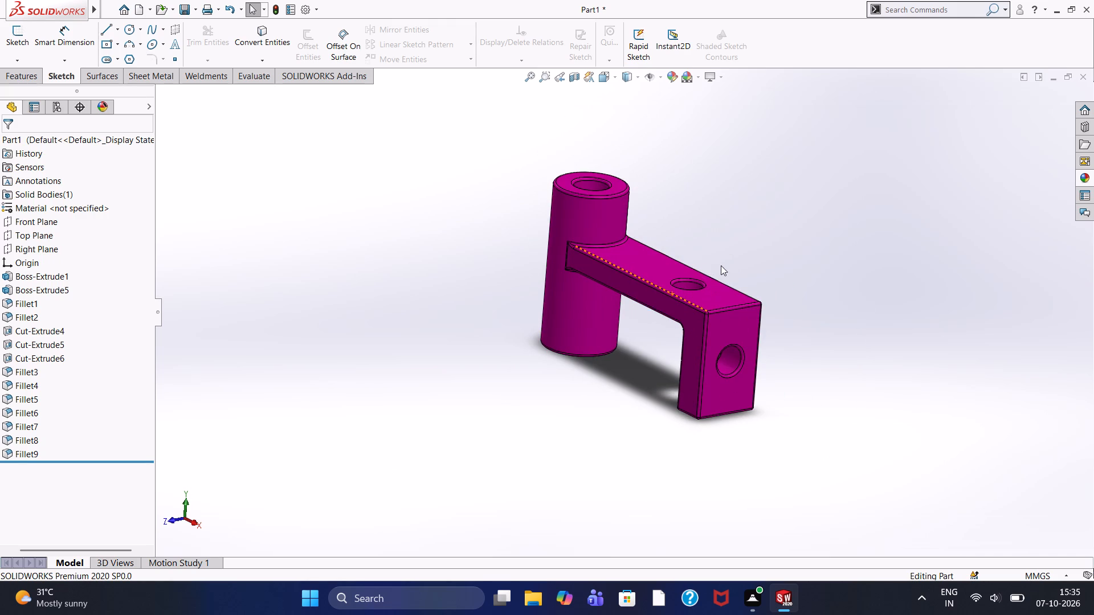
pyautogui.scroll(-1, 727, 261)
pyautogui.scroll(2, 764, 254)
pyautogui.scroll(-1, 797, 229)
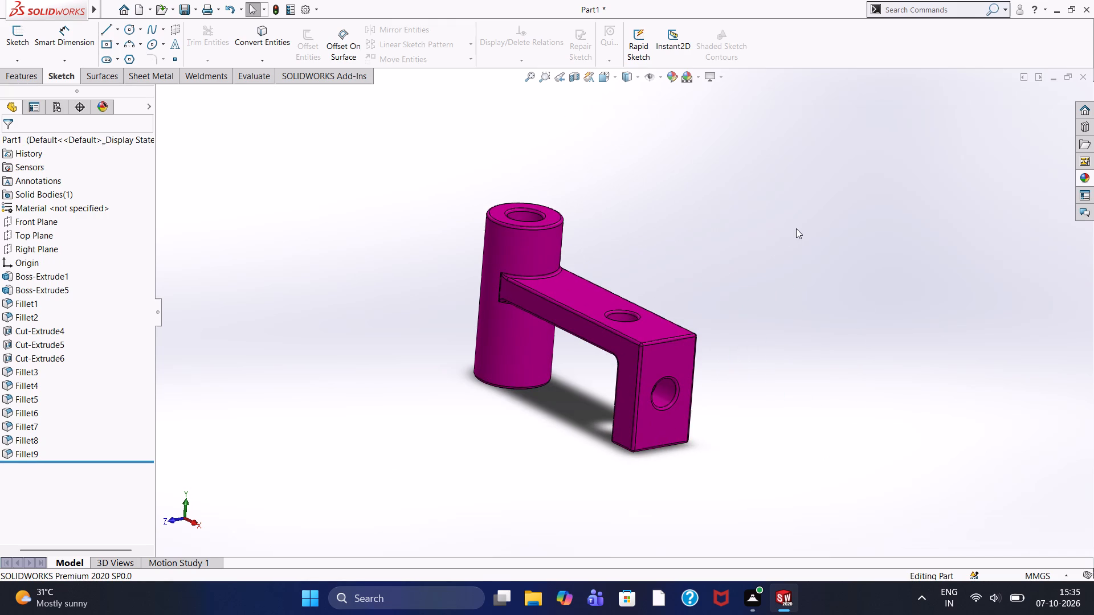
pyautogui.scroll(2, 814, 222)
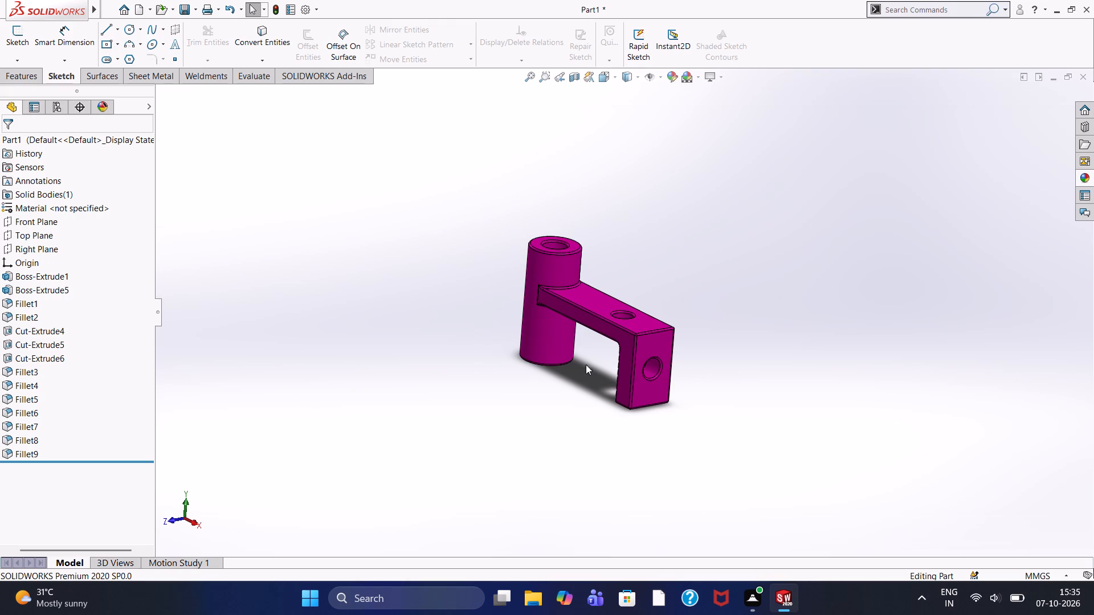
pyautogui.scroll(-2, 577, 339)
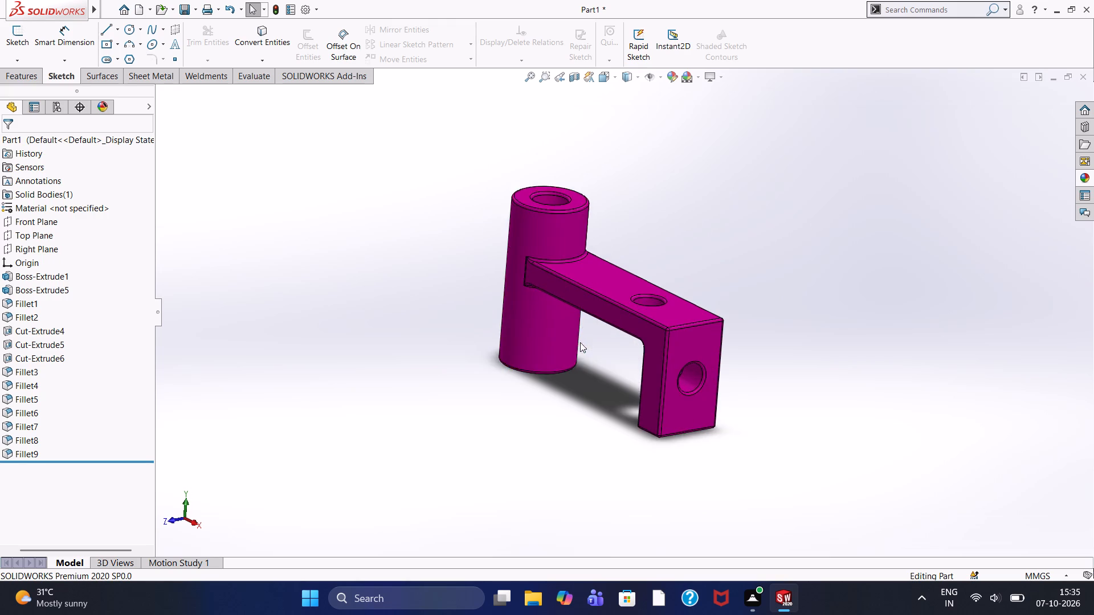
pyautogui.scroll(4, 592, 330)
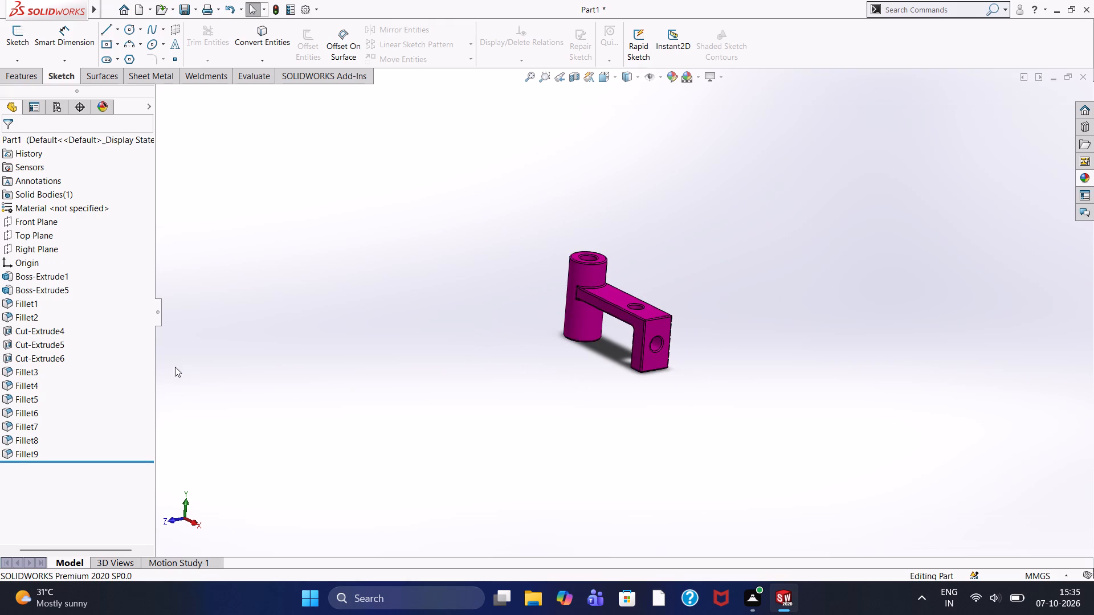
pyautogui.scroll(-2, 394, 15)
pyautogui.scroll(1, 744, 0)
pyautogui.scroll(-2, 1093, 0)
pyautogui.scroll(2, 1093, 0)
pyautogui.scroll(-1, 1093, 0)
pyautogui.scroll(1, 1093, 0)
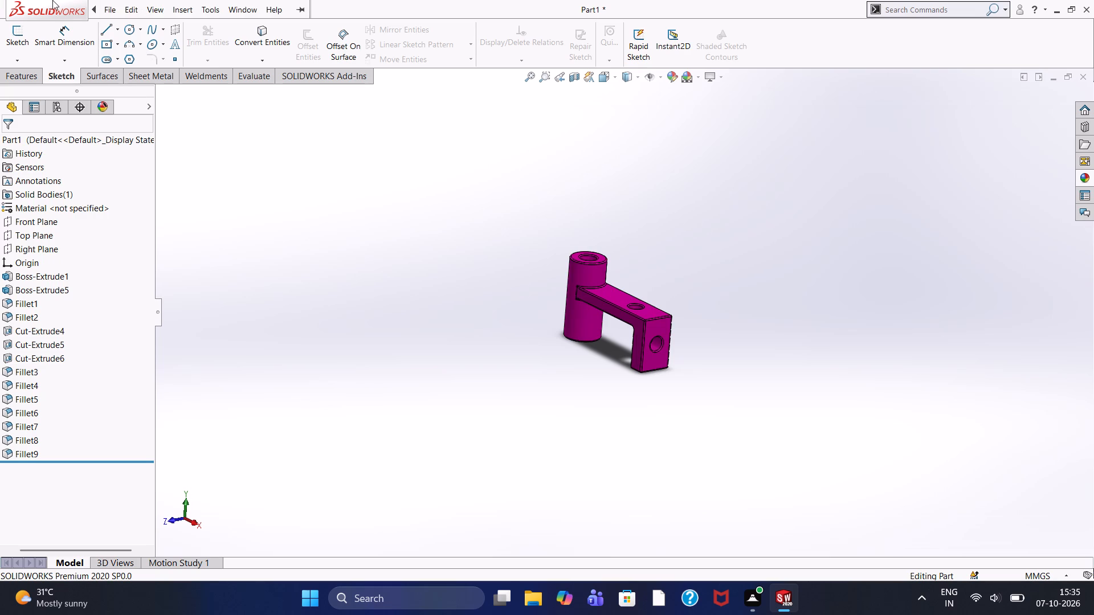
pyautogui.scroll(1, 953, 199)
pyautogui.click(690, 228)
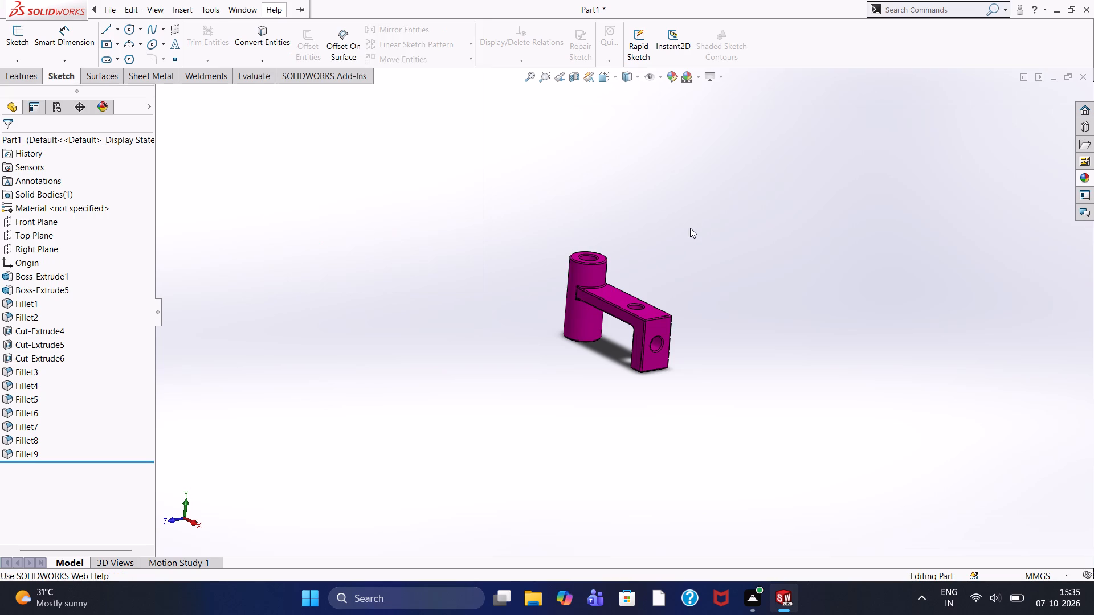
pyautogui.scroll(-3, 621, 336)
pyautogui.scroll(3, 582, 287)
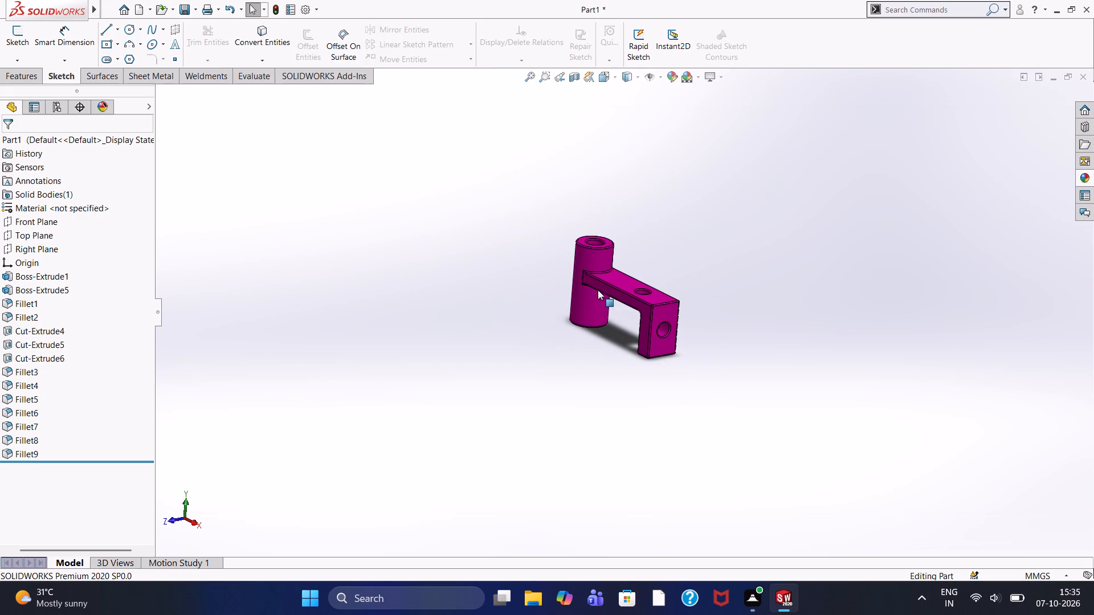
# Undo Fillet9 back through Fillet3, the magenta colouring and the leg-end hole cut, returning to the hole's open circle sketch.
pyautogui.scroll(-1, 602, 294)
pyautogui.scroll(-2, 646, 233)
pyautogui.scroll(2, 651, 232)
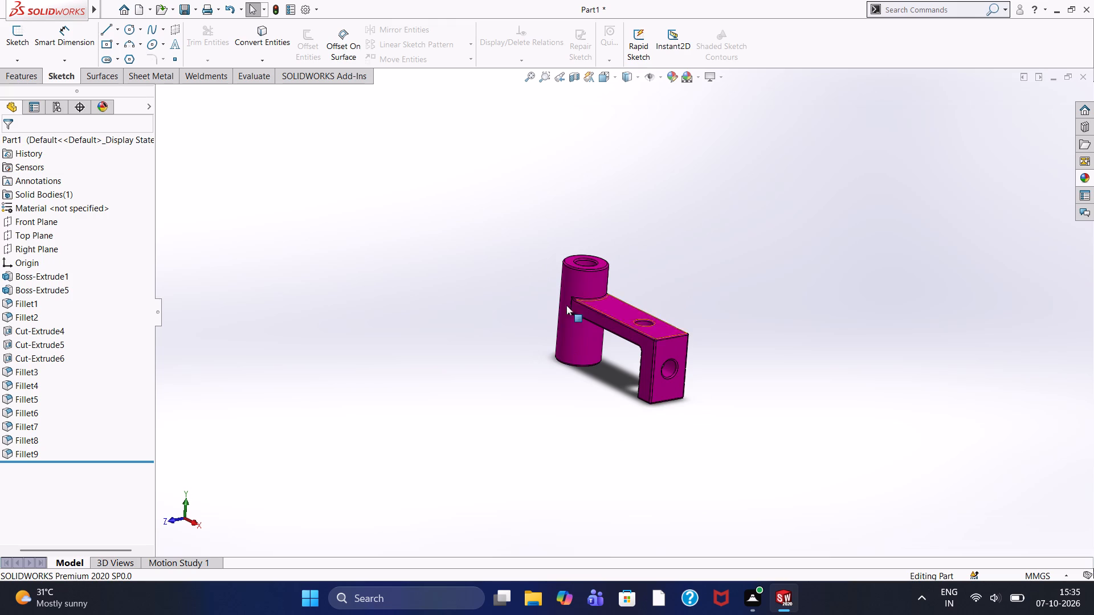
pyautogui.moveTo(522, 266); pyautogui.dragTo(462, 216, button='middle')
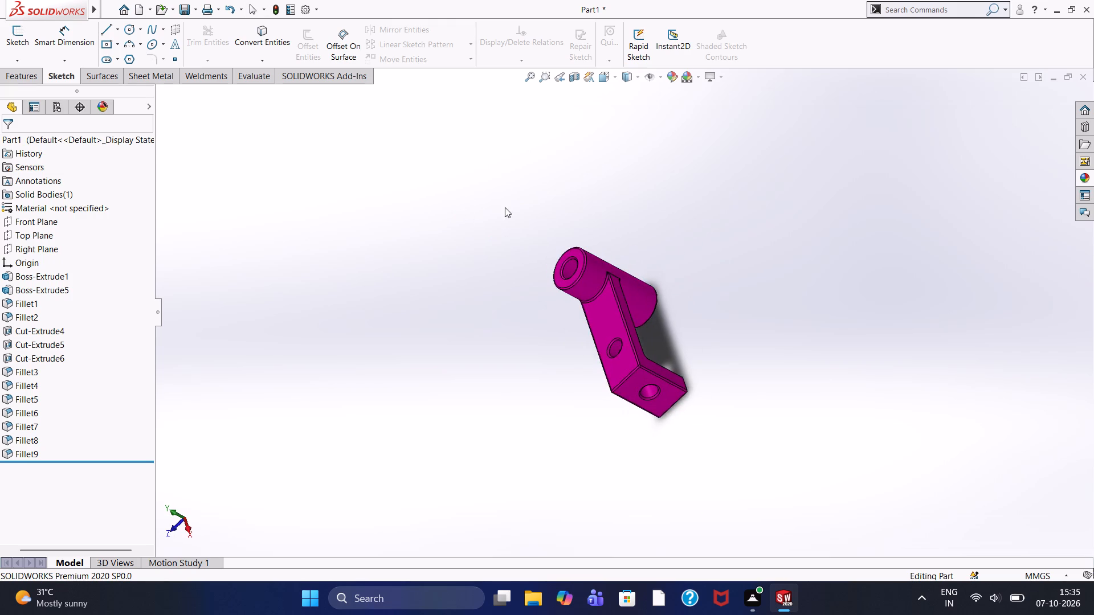
pyautogui.scroll(-2, 618, 297)
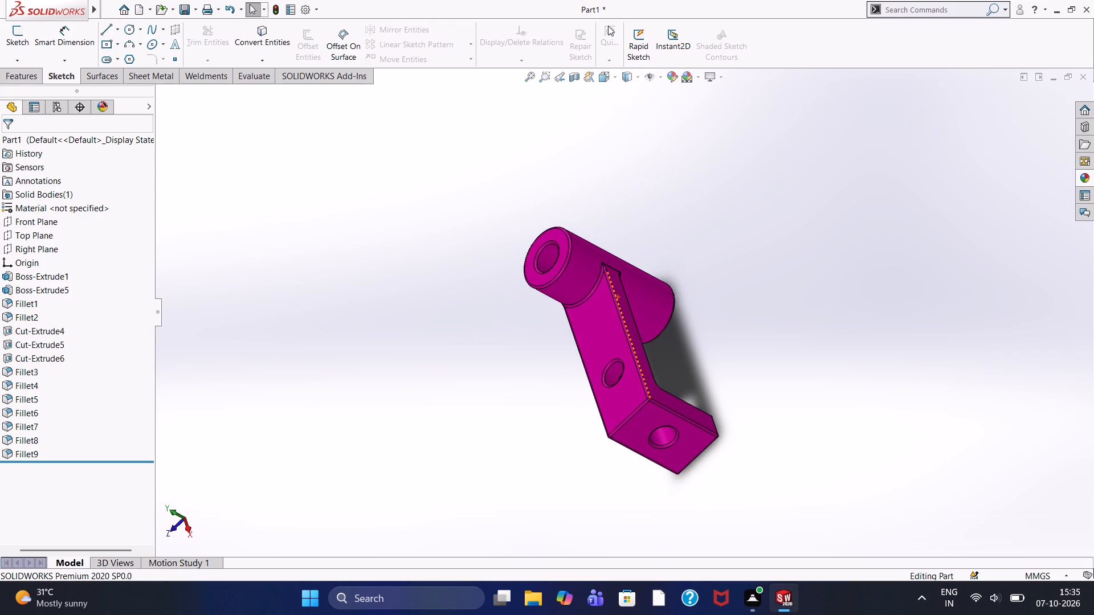
pyautogui.hotkey('ctrl', 'z')
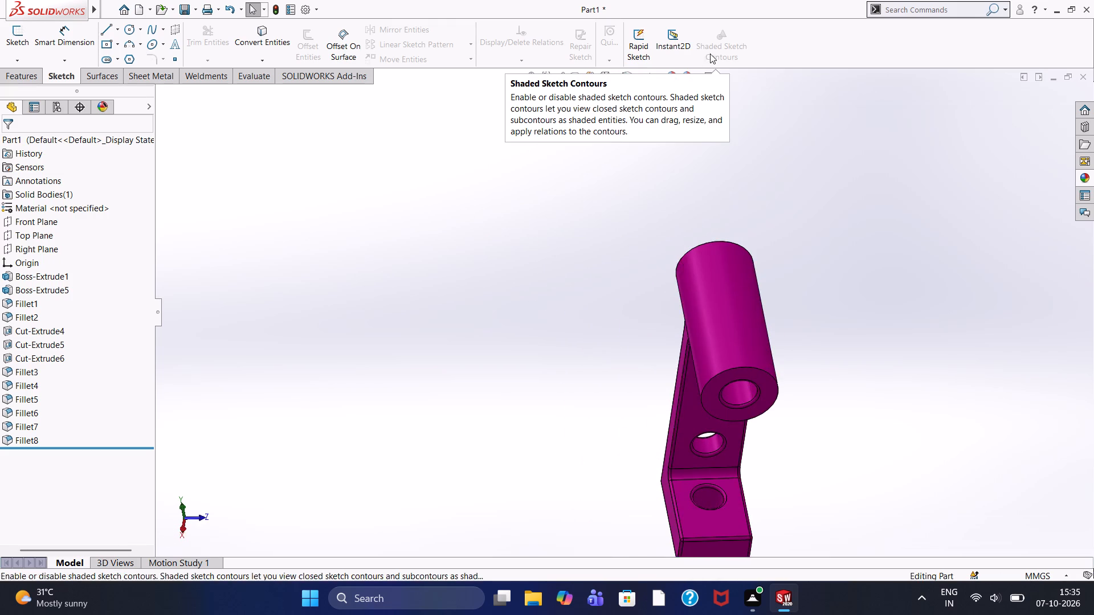
pyautogui.hotkey('ctrl', 'z')
pyautogui.hotkey('ctrl', 'z')
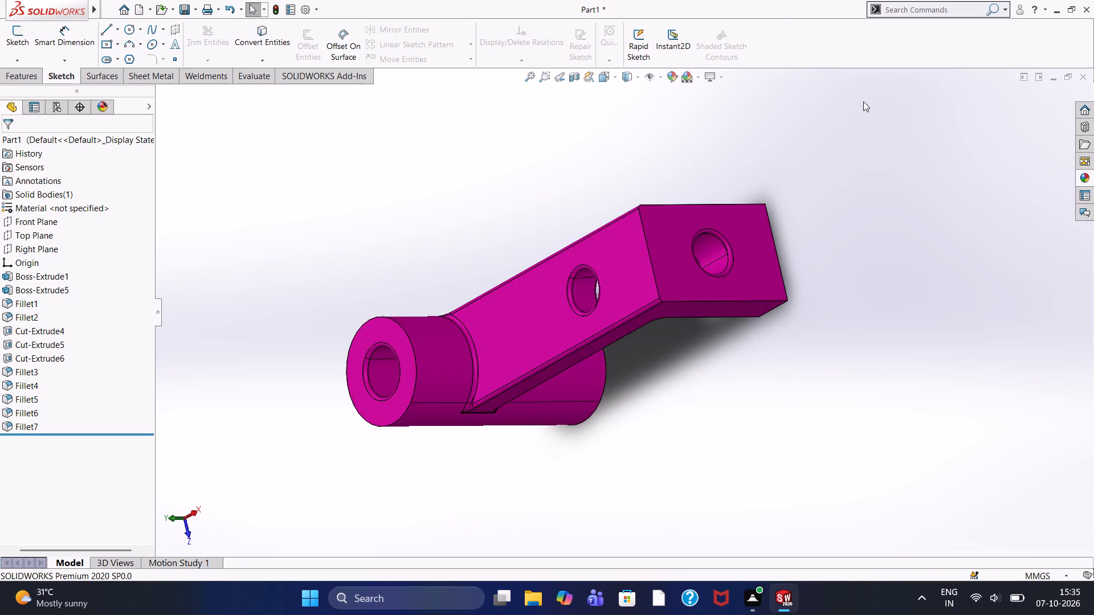
pyautogui.hotkey('ctrl', 'z')
pyautogui.hotkey('ctrl', 'z')
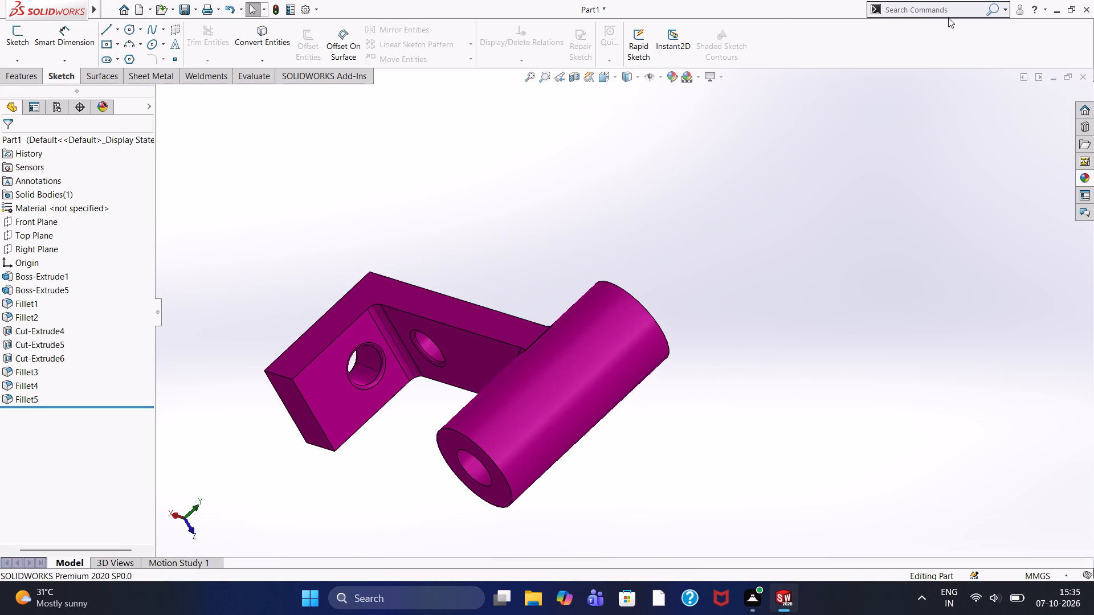
pyautogui.hotkey('ctrl', 'z')
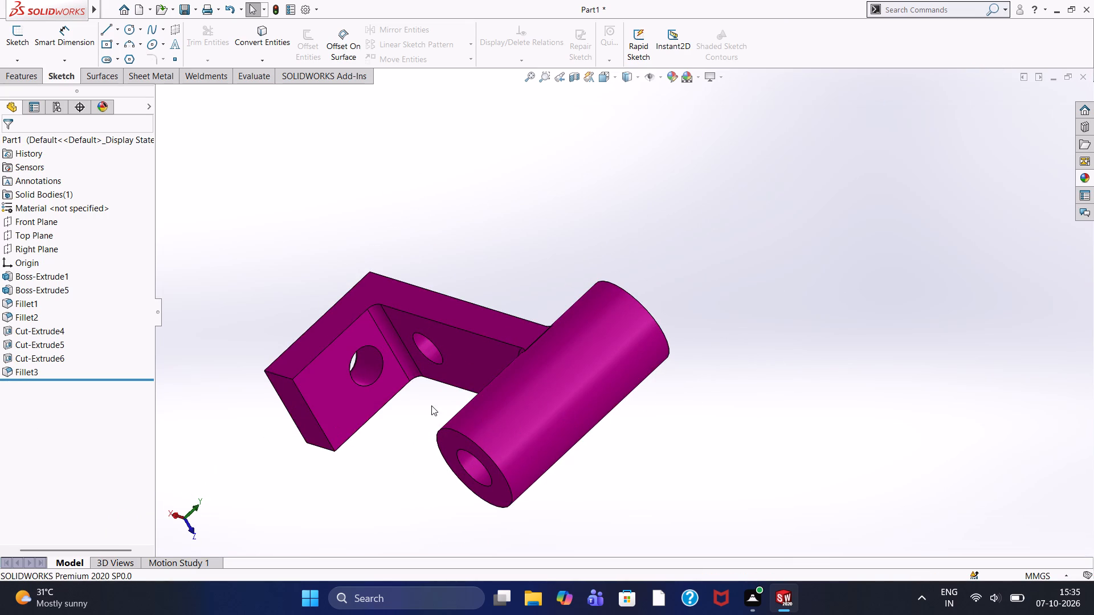
pyautogui.moveTo(447, 403); pyautogui.dragTo(515, 549, button='middle')
pyautogui.hotkey('ctrl', 'z')
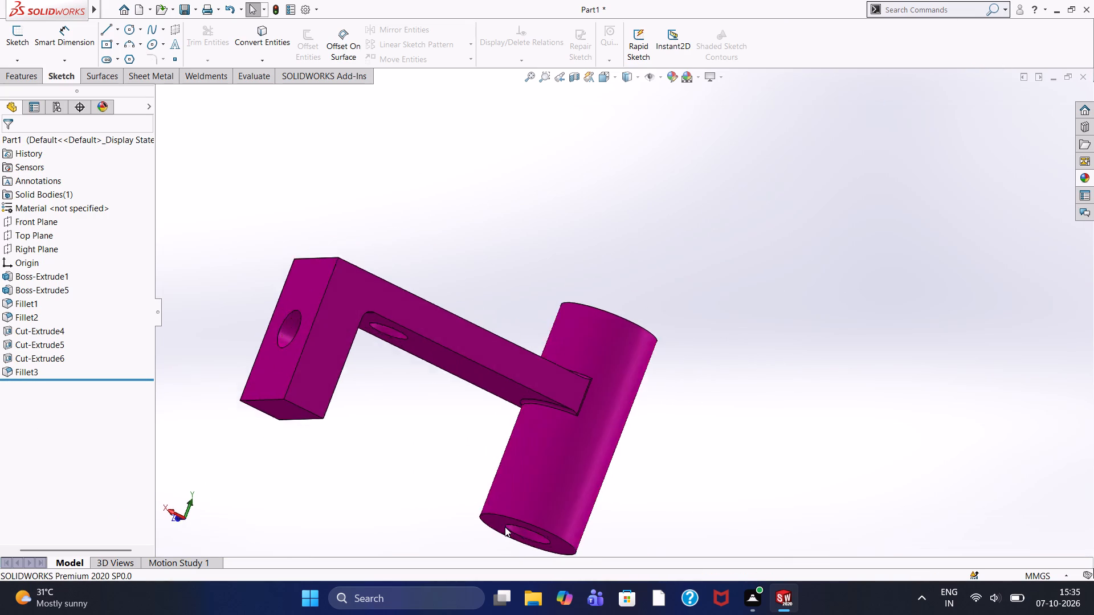
pyautogui.hotkey('ctrl', 'z')
pyautogui.hotkey('ctrl', 'z')
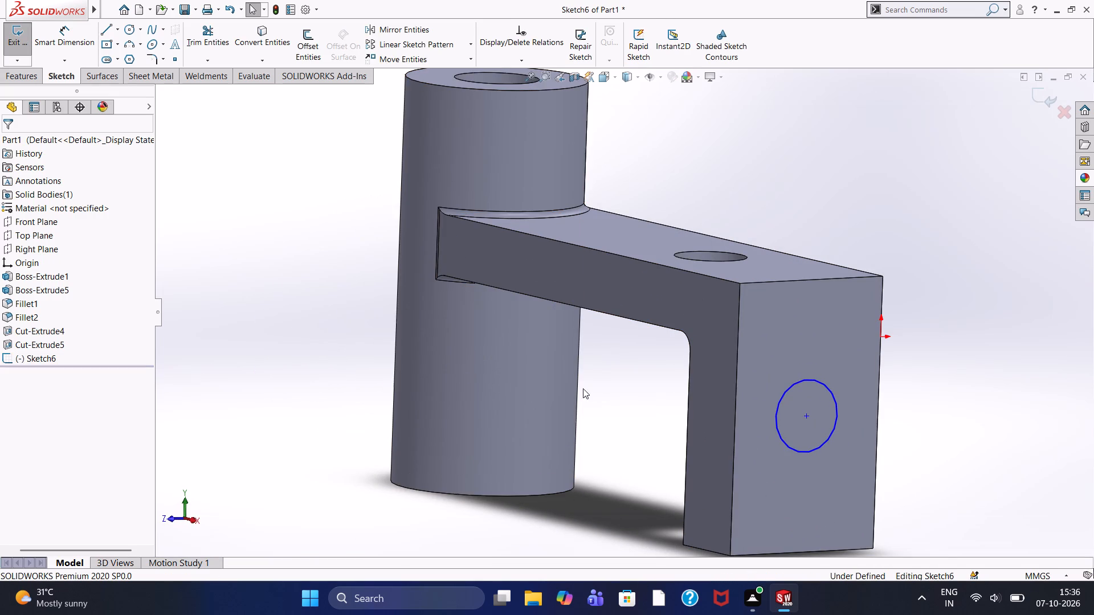
# Extrude-cut the circle on the leg's end face to a blind depth of 42 mm.
pyautogui.click(5, 70)
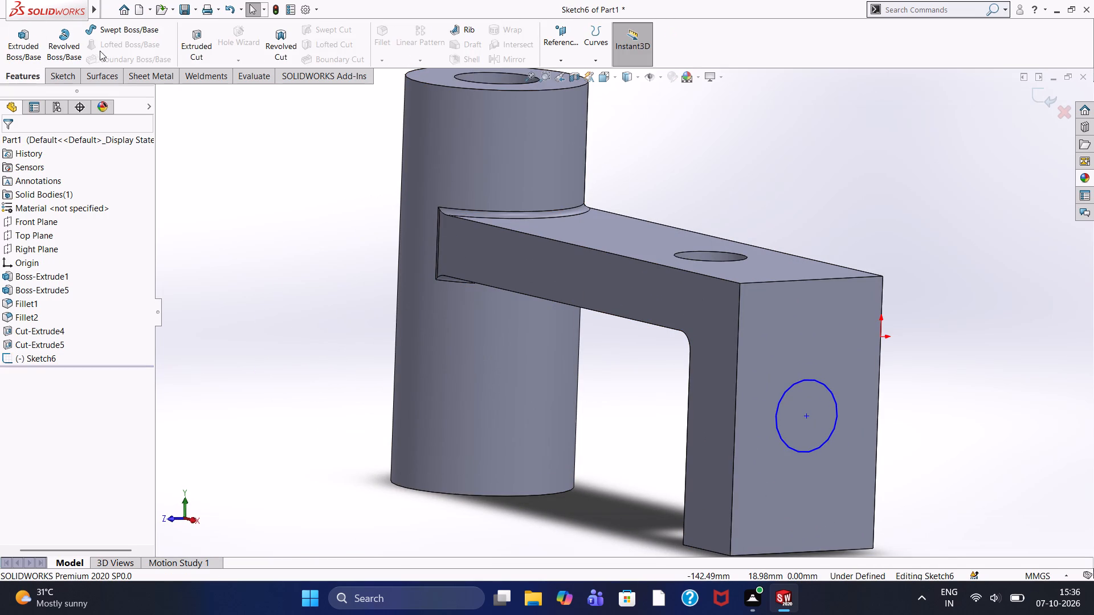
pyautogui.click(182, 55)
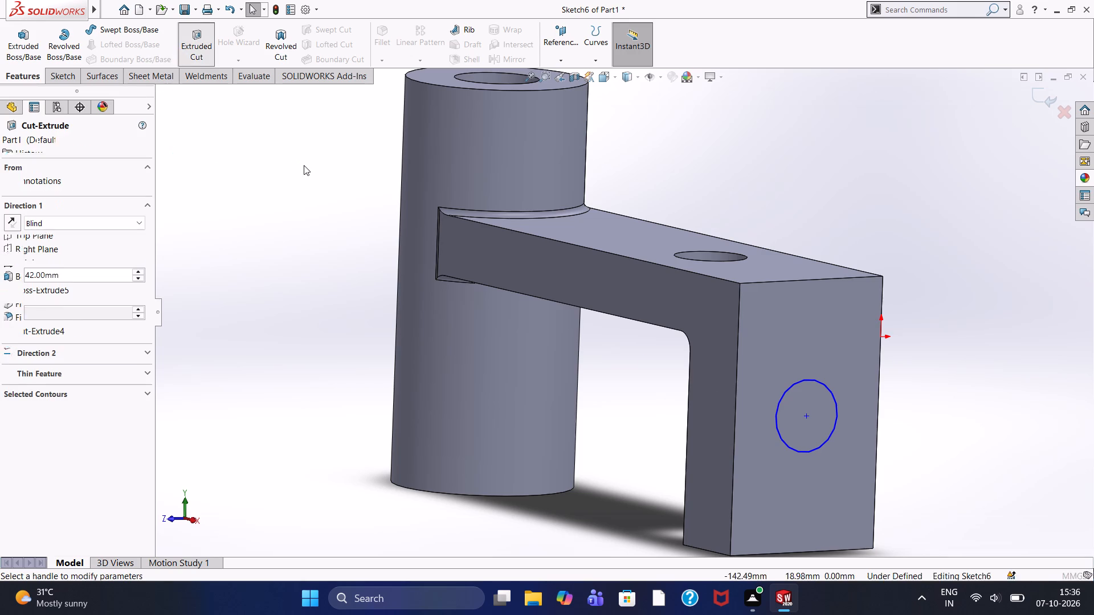
pyautogui.click(9, 148)
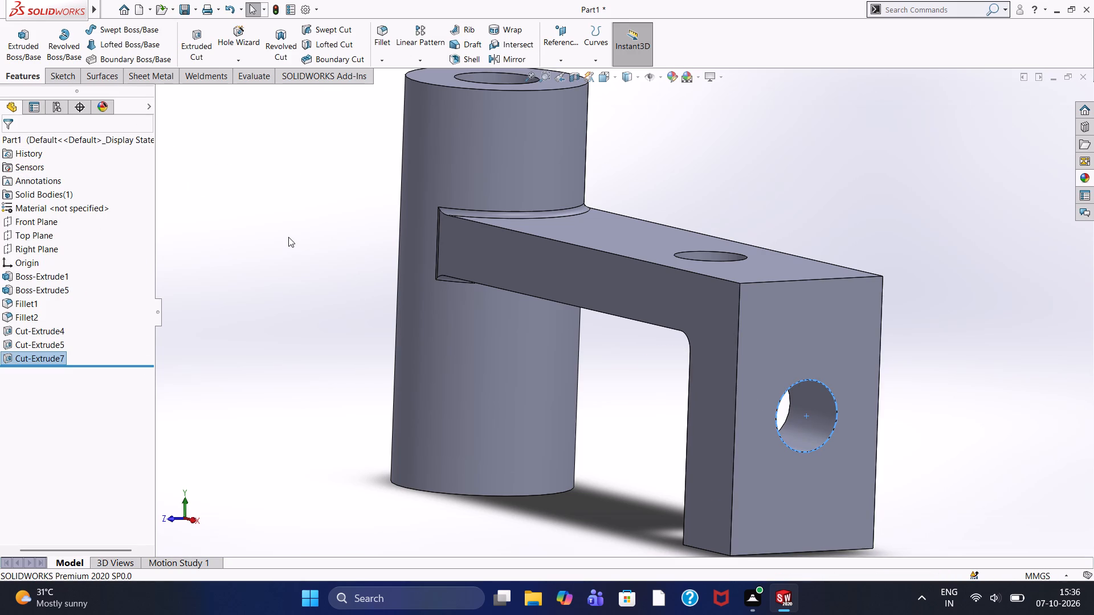
# Apply a dark magenta colour to the leg-end hole, the cylindrical boss, the arm, the boss junction fillet and the arm's top hole.
pyautogui.click(671, 78)
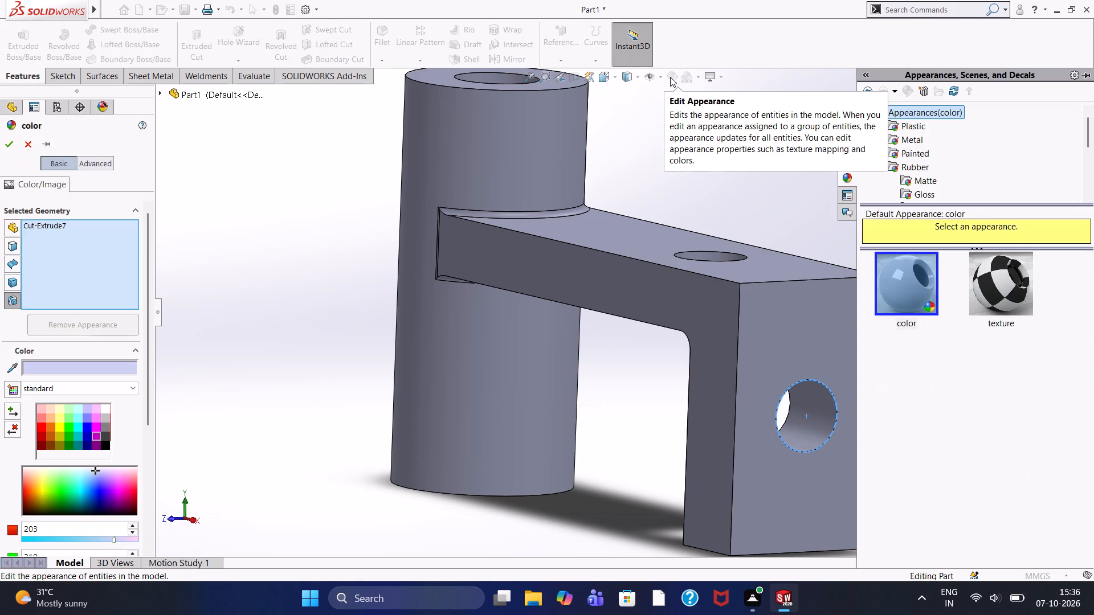
pyautogui.click(95, 439)
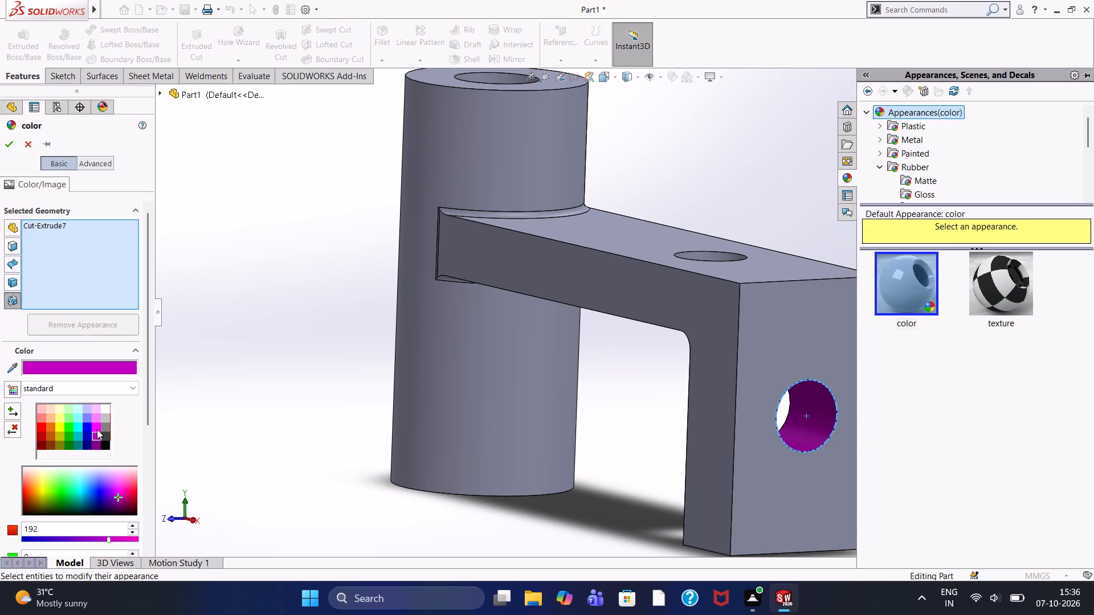
pyautogui.click(492, 178)
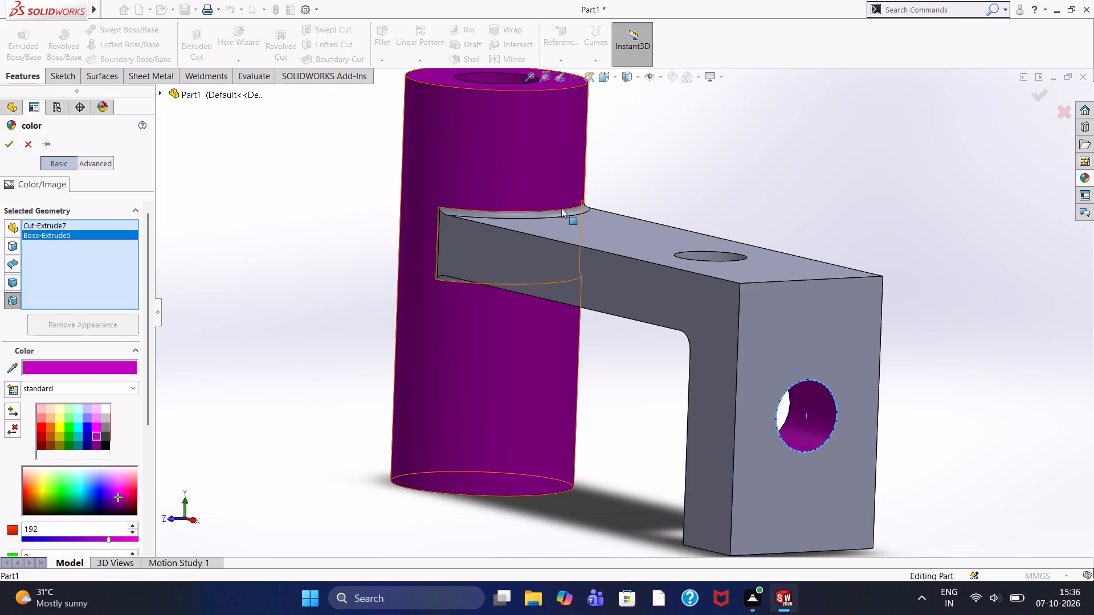
pyautogui.click(598, 232)
pyautogui.scroll(-4, 529, 229)
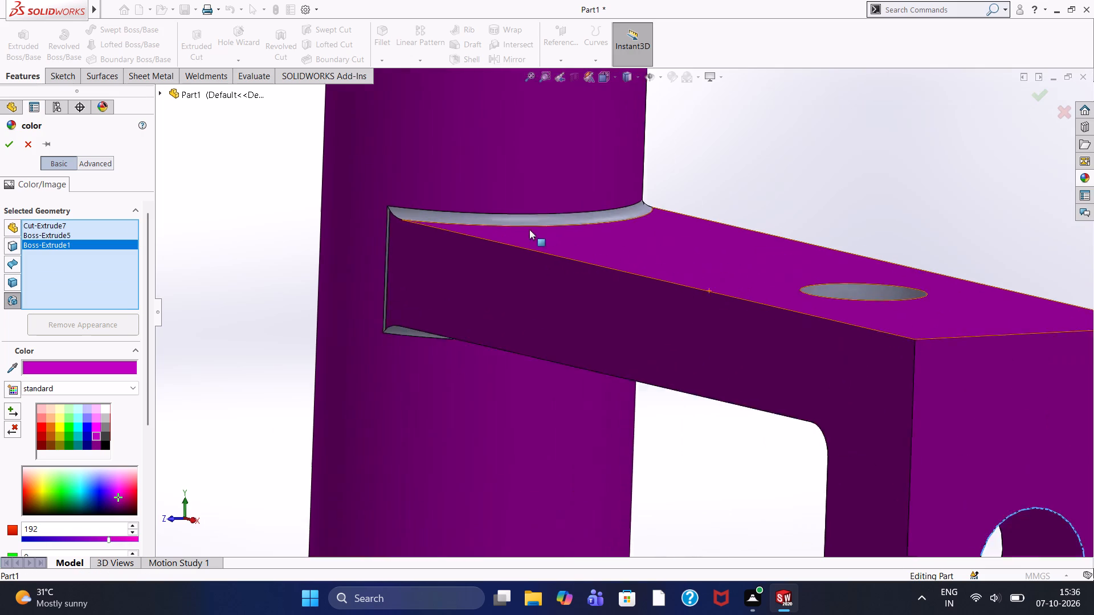
pyautogui.scroll(-2, 529, 229)
pyautogui.click(530, 223)
pyautogui.scroll(6, 569, 247)
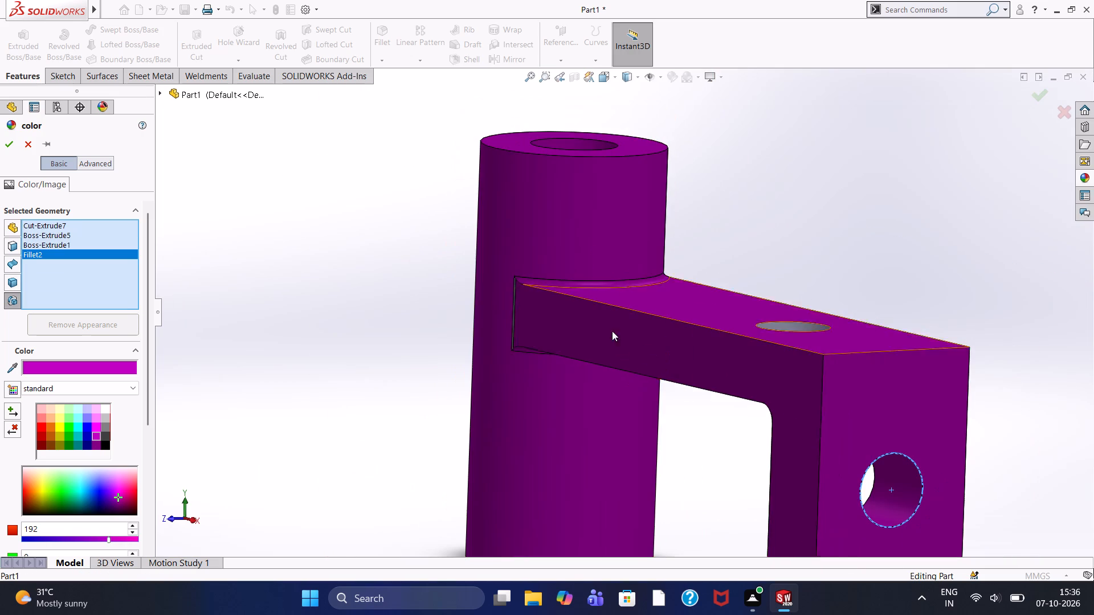
pyautogui.click(783, 322)
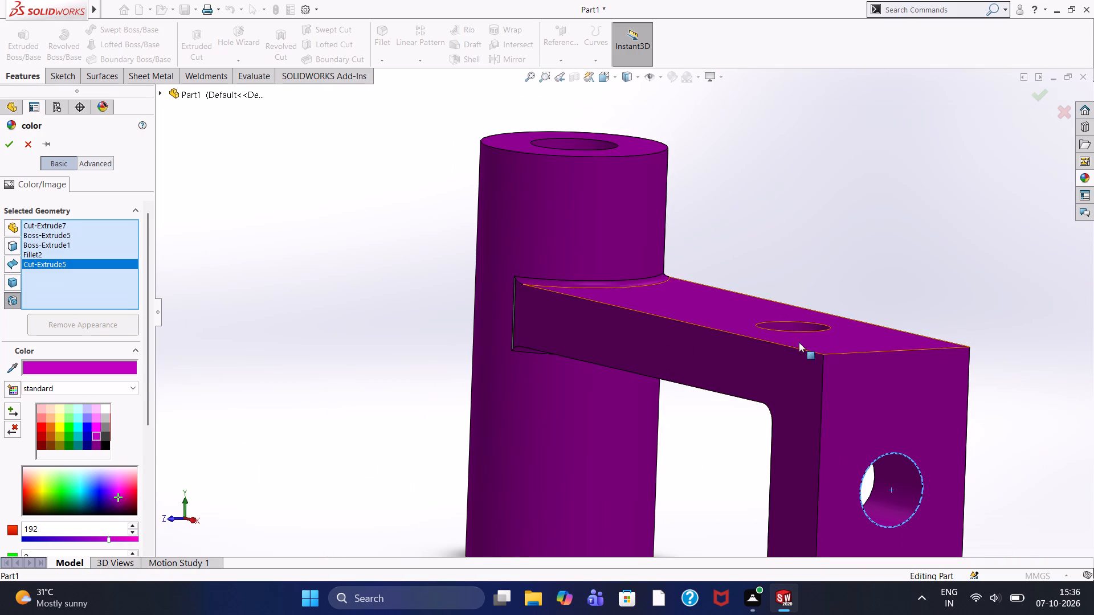
# Change the colour of the selected bracket features to the brighter standard magenta and apply it.
pyautogui.scroll(-1, 870, 389)
pyautogui.scroll(1, 873, 397)
pyautogui.scroll(4, 766, 392)
pyautogui.moveTo(604, 417); pyautogui.dragTo(605, 417, button='middle')
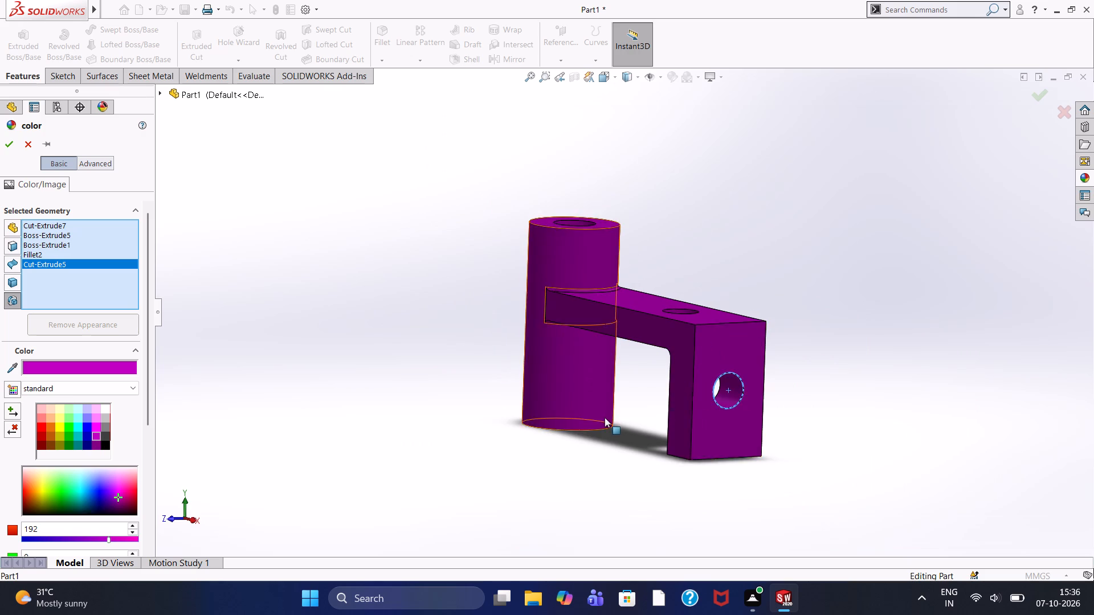
pyautogui.moveTo(605, 417); pyautogui.dragTo(554, 461, button='middle')
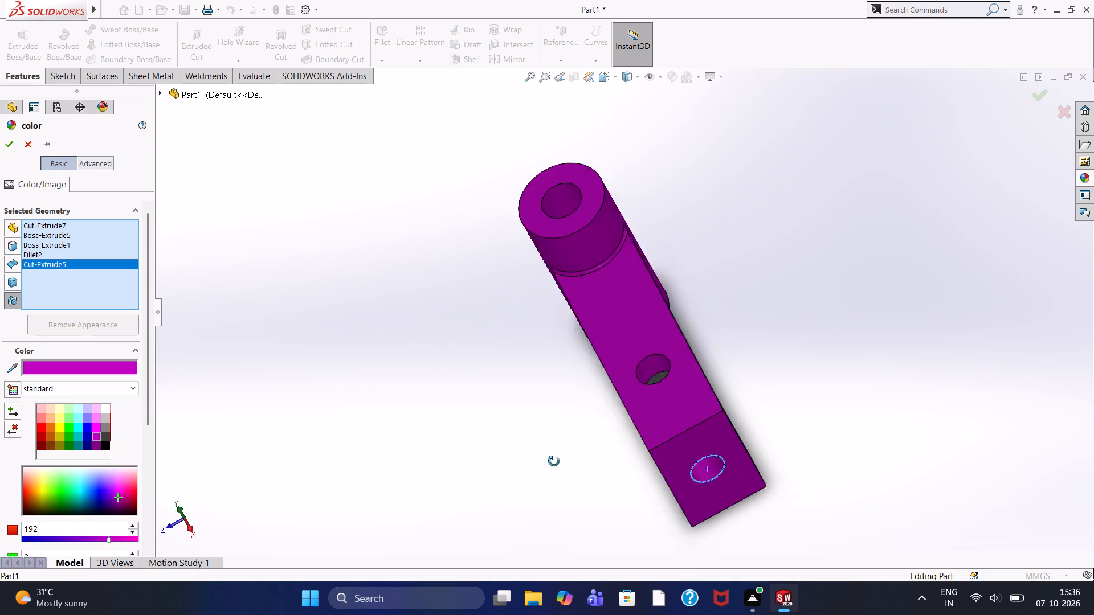
pyautogui.moveTo(554, 461); pyautogui.dragTo(578, 456, button='middle')
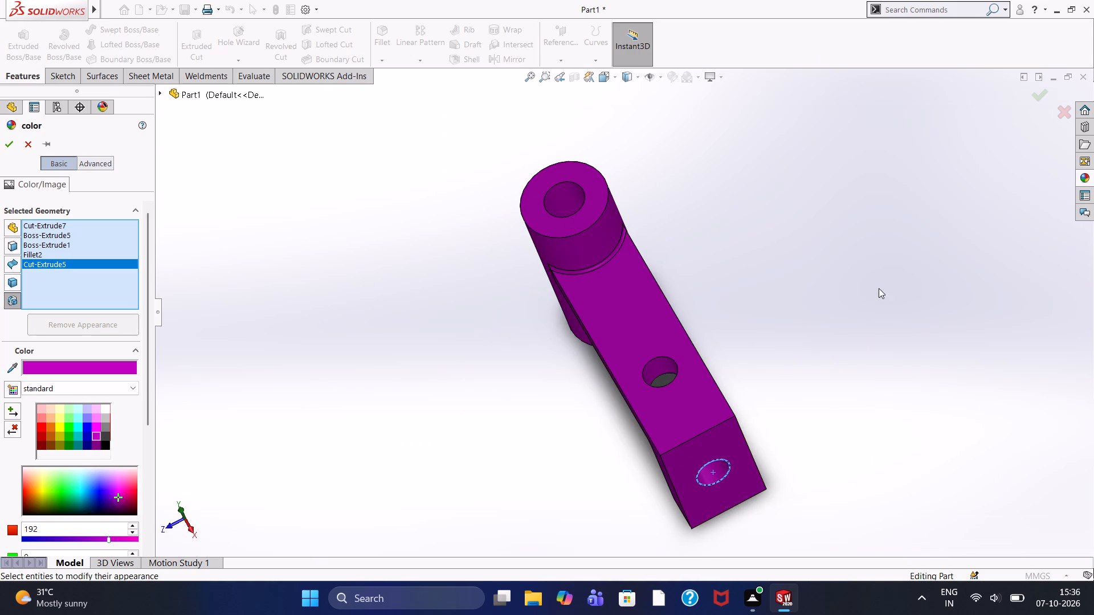
pyautogui.click(92, 425)
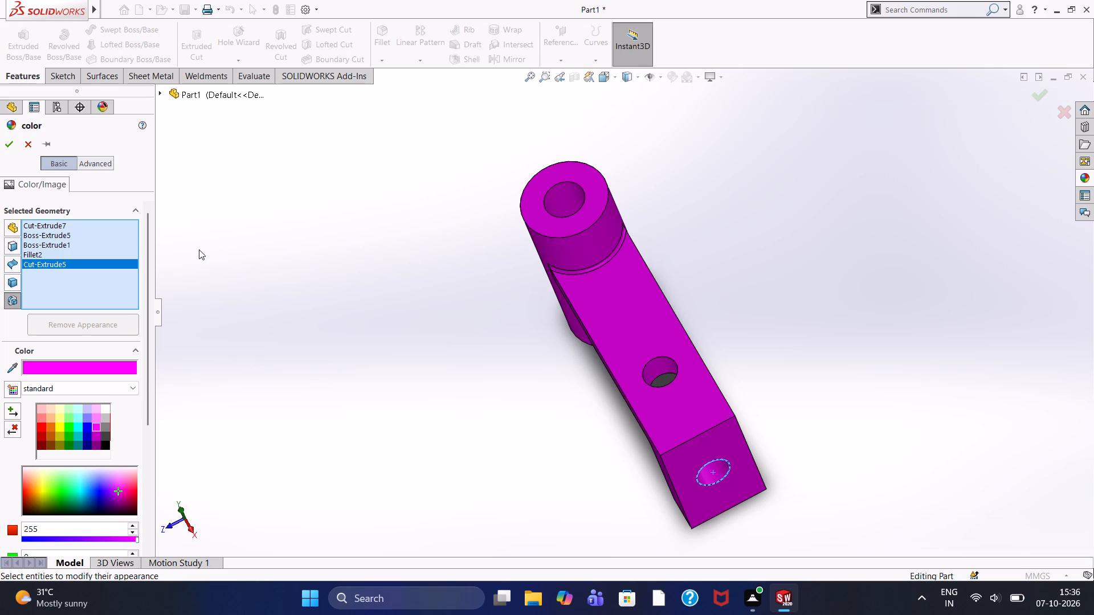
pyautogui.click(3, 145)
pyautogui.click(474, 409)
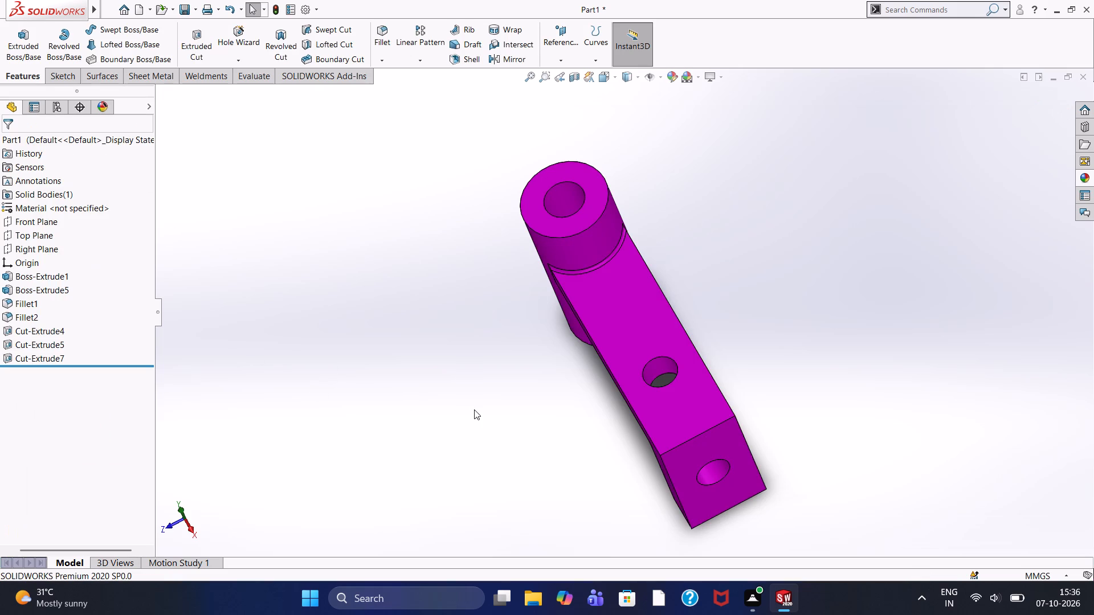
# Inspect the whole recoloured bracket, covering the boss, the arm's side and top faces and the leg-end hole.
pyautogui.moveTo(483, 405); pyautogui.dragTo(508, 286, button='middle')
pyautogui.scroll(3, 568, 512)
pyautogui.scroll(-3, 623, 341)
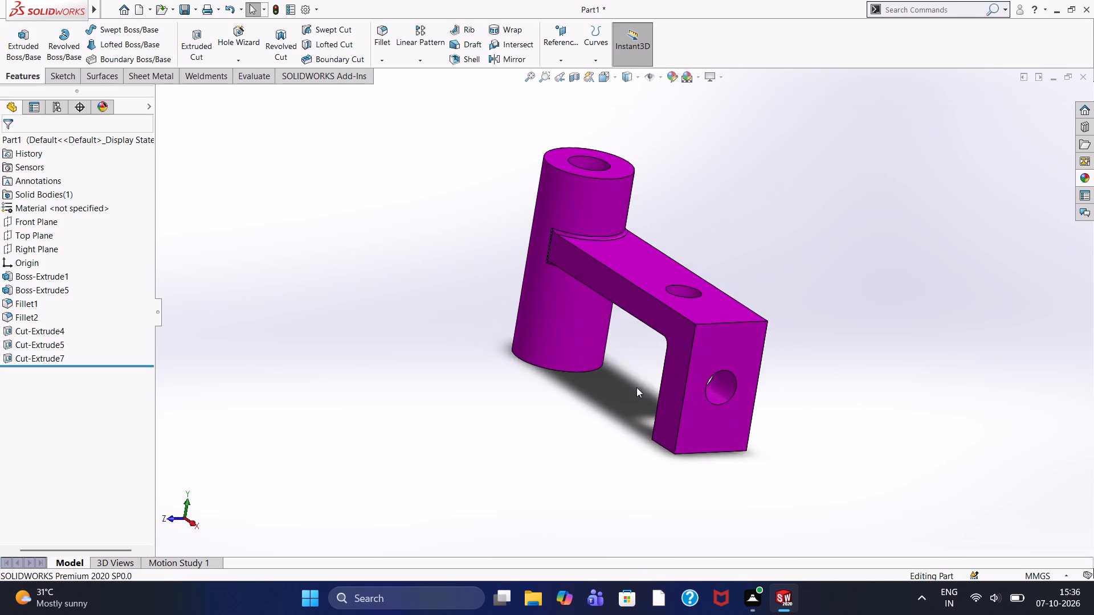
pyautogui.scroll(-4, 673, 393)
pyautogui.scroll(2, 688, 398)
pyautogui.scroll(4, 644, 378)
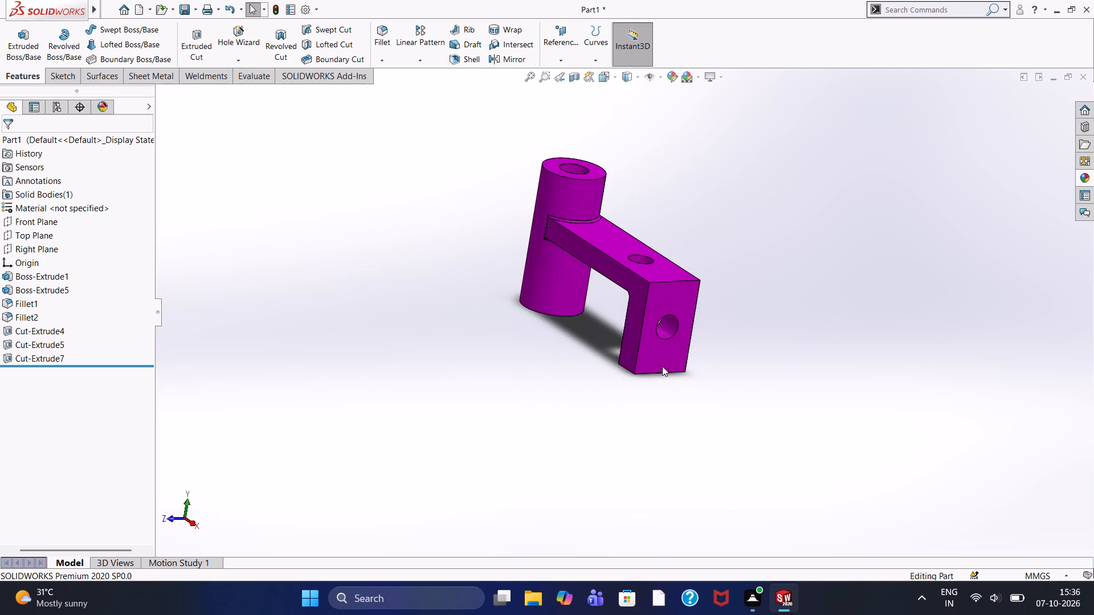
pyautogui.scroll(-3, 589, 286)
pyautogui.scroll(3, 601, 215)
pyautogui.scroll(-3, 550, 235)
pyautogui.scroll(-1, 694, 364)
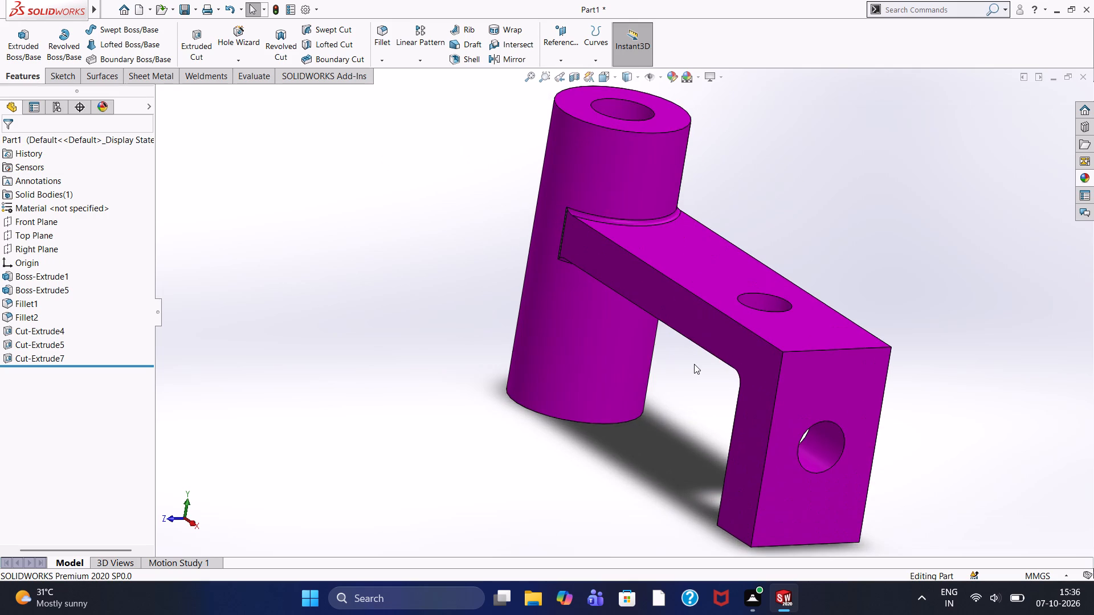
pyautogui.scroll(3, 707, 375)
pyautogui.scroll(-1, 736, 340)
pyautogui.scroll(-2, 589, 380)
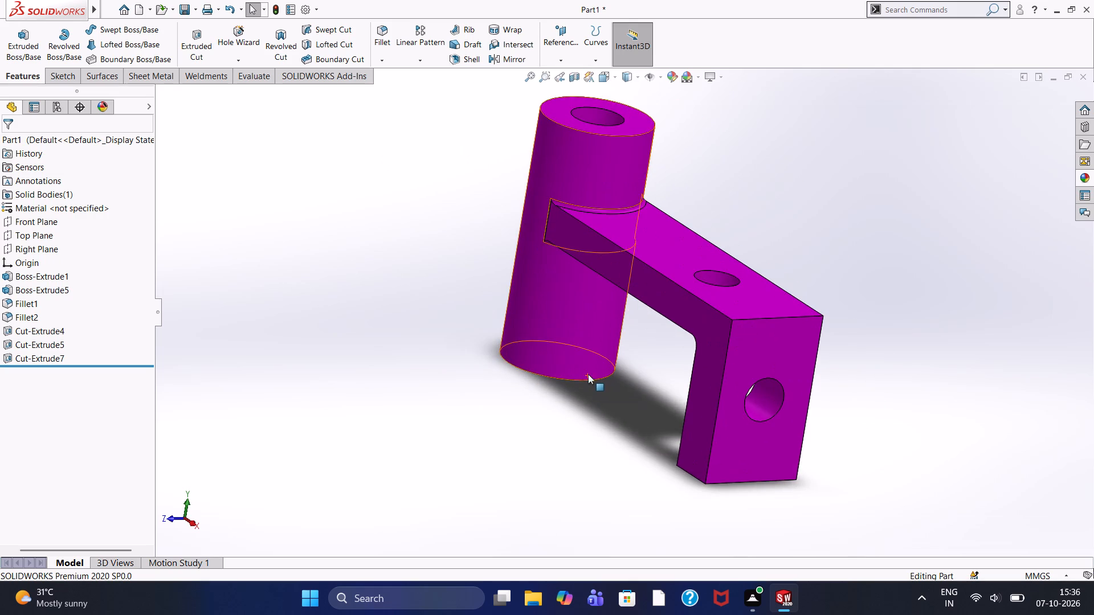
# Examine closely the boss's lower end, the leg with its through hole and the rounded inner corner.
pyautogui.scroll(-4, 595, 376)
pyautogui.scroll(2, 618, 376)
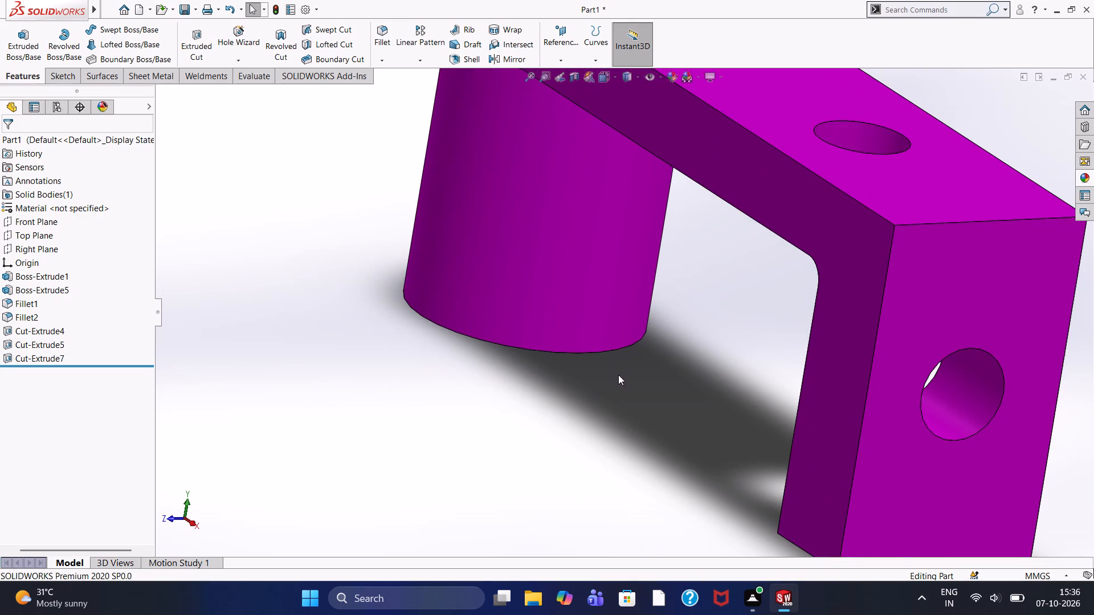
pyautogui.scroll(1, 623, 372)
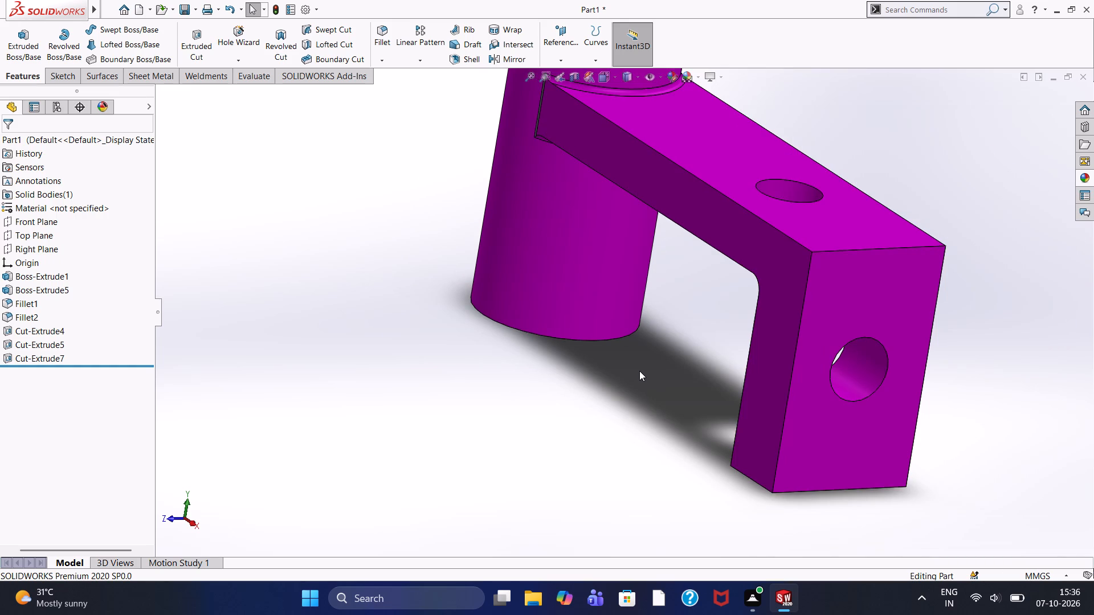
pyautogui.scroll(-2, 652, 377)
pyautogui.scroll(1, 655, 377)
pyautogui.scroll(-2, 662, 378)
pyautogui.scroll(1, 658, 375)
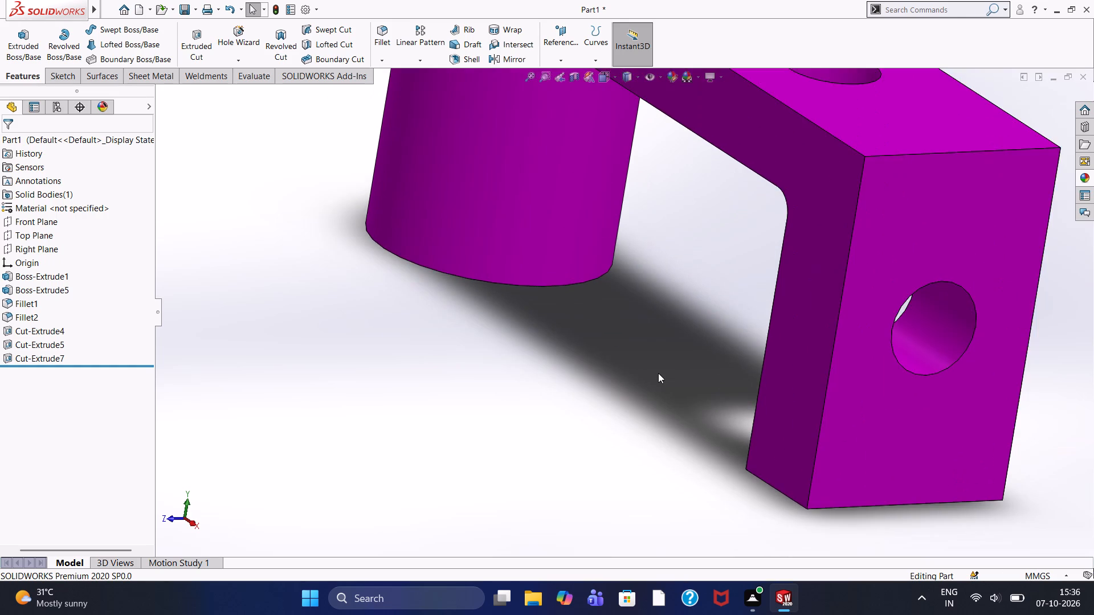
pyautogui.scroll(-1, 666, 373)
pyautogui.scroll(2, 668, 374)
pyautogui.scroll(-2, 671, 374)
pyautogui.scroll(2, 705, 371)
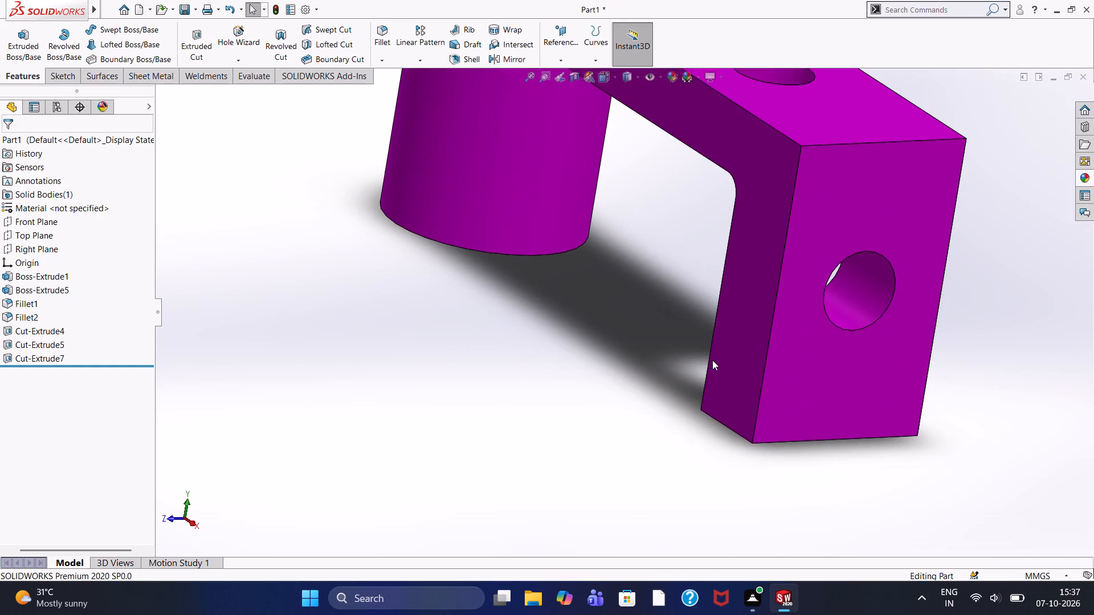
pyautogui.scroll(-3, 712, 358)
pyautogui.scroll(10, 730, 385)
pyautogui.scroll(4, 667, 359)
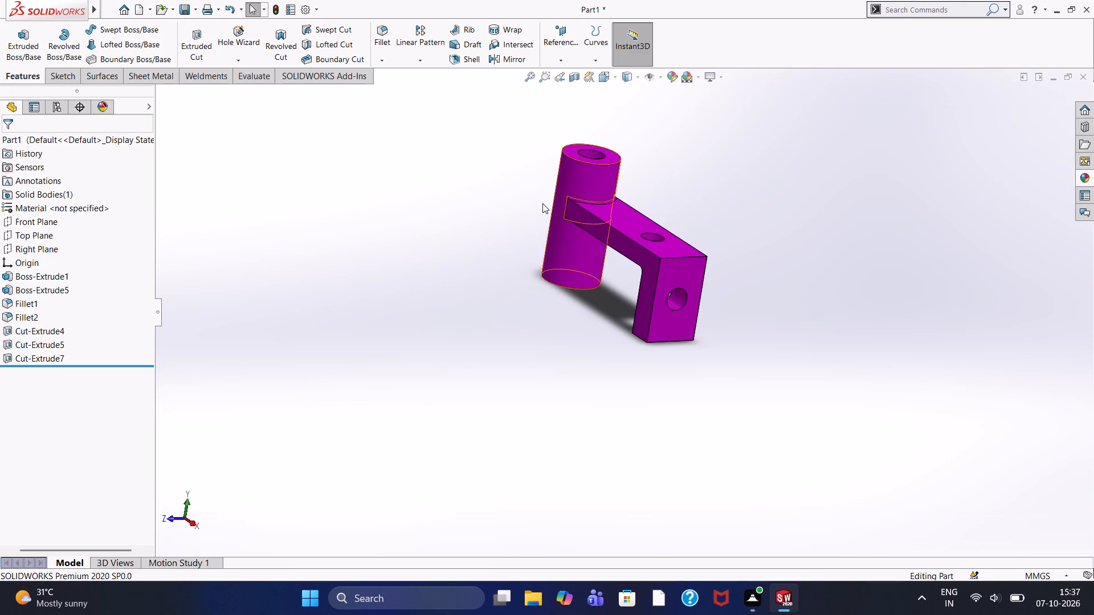
# Inspect the whole bracket once more, from a distance and closer up around the boss junction and arm.
pyautogui.scroll(3, 542, 203)
pyautogui.scroll(3, 732, 289)
pyautogui.scroll(6, 562, 324)
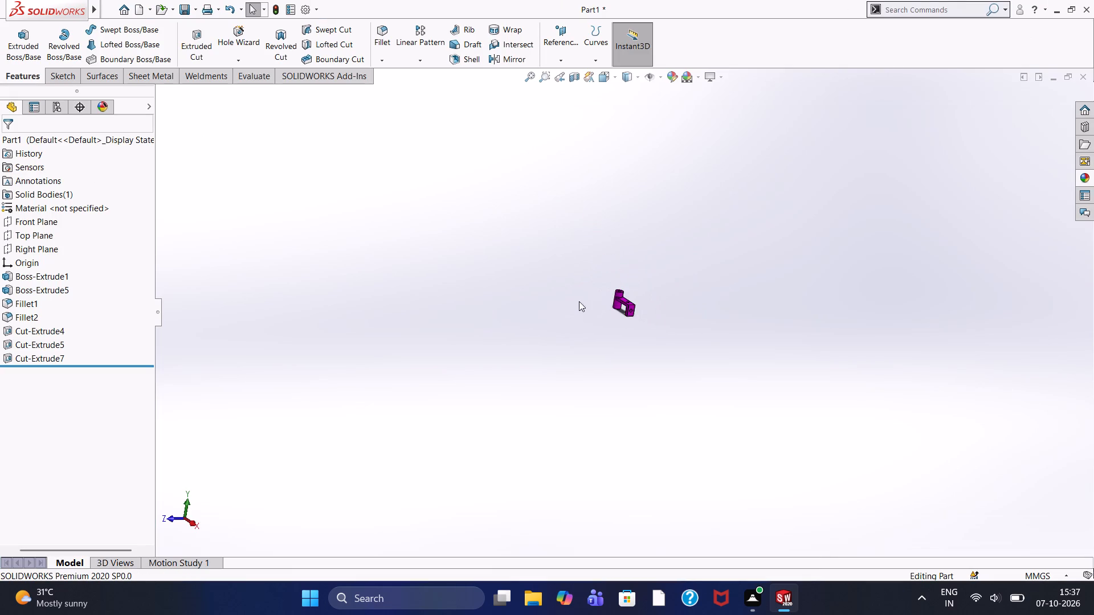
pyautogui.scroll(-5, 647, 326)
pyautogui.scroll(-5, 534, 228)
pyautogui.scroll(-4, 724, 337)
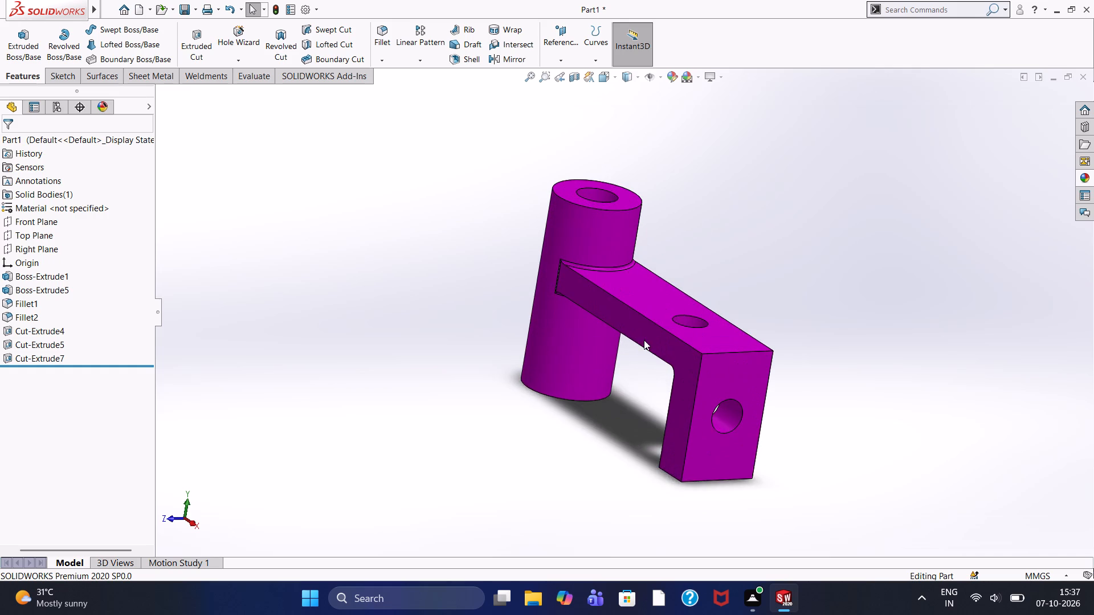
pyautogui.scroll(-1, 626, 335)
pyautogui.scroll(3, 622, 301)
pyautogui.scroll(-3, 619, 299)
pyautogui.scroll(1, 610, 300)
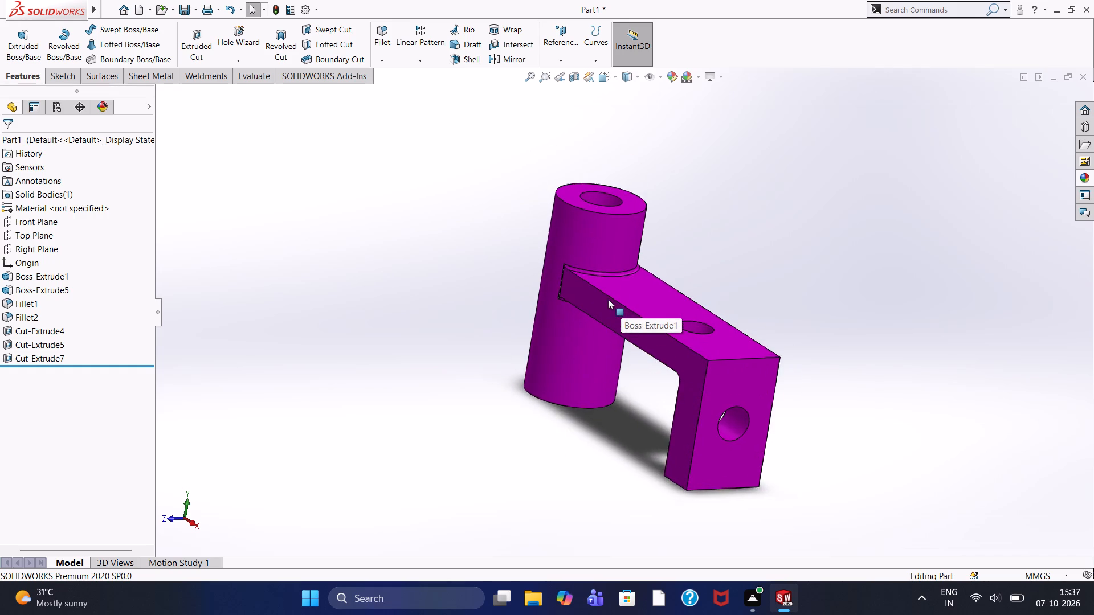
# Inspect the whole magenta bracket from a distance and closer up, covering the boss, arm and leg.
pyautogui.scroll(2, 608, 299)
pyautogui.scroll(-2, 572, 300)
pyautogui.scroll(7, 593, 350)
pyautogui.scroll(-1, 605, 394)
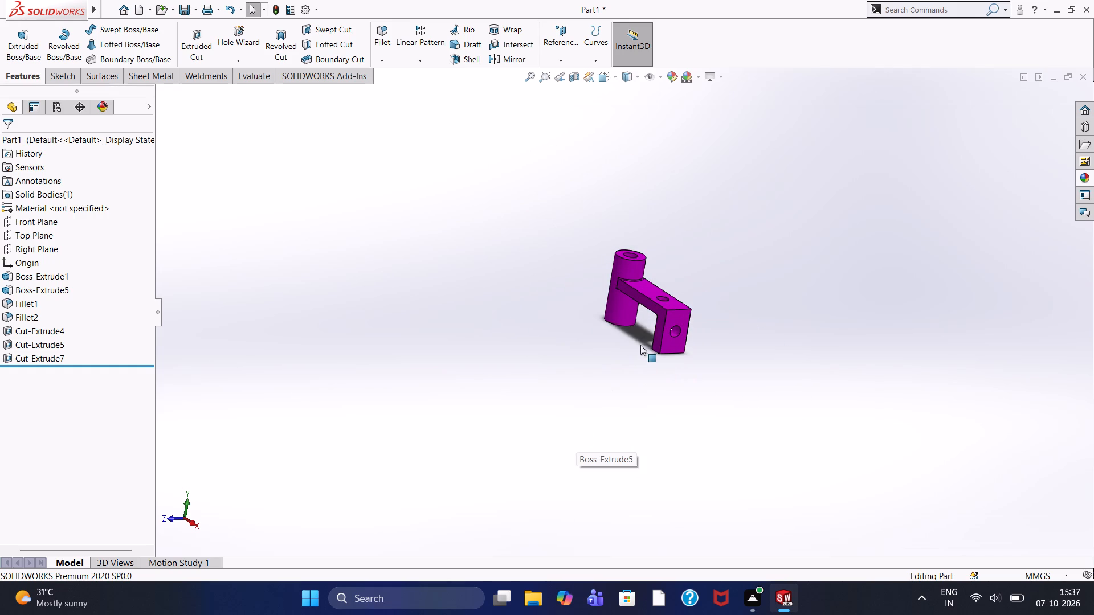
pyautogui.scroll(-6, 638, 337)
pyautogui.scroll(2, 628, 231)
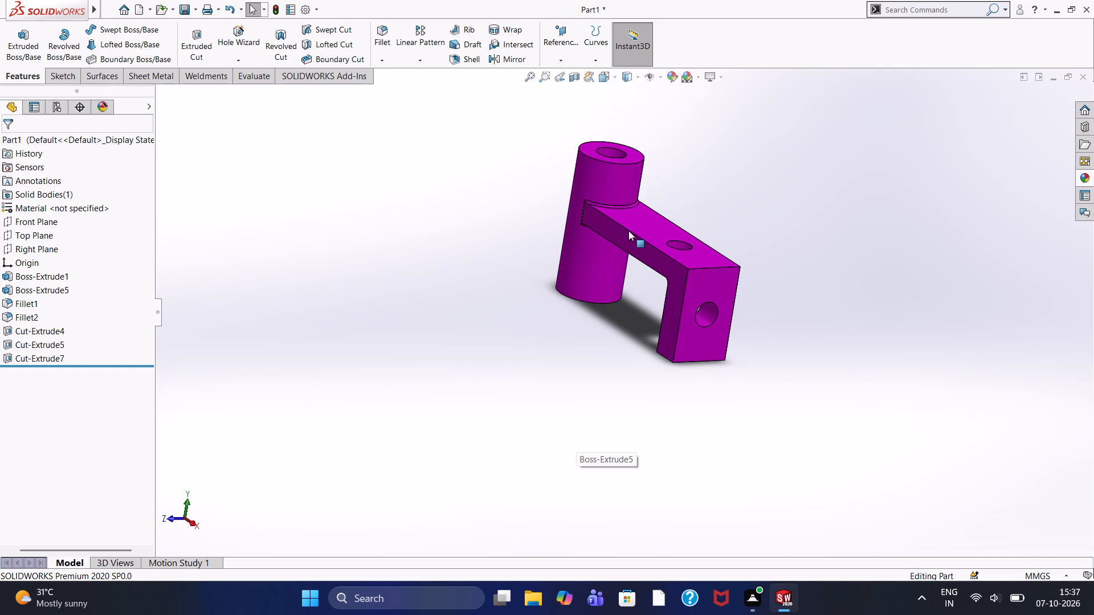
pyautogui.scroll(-1, 628, 231)
pyautogui.scroll(1, 628, 231)
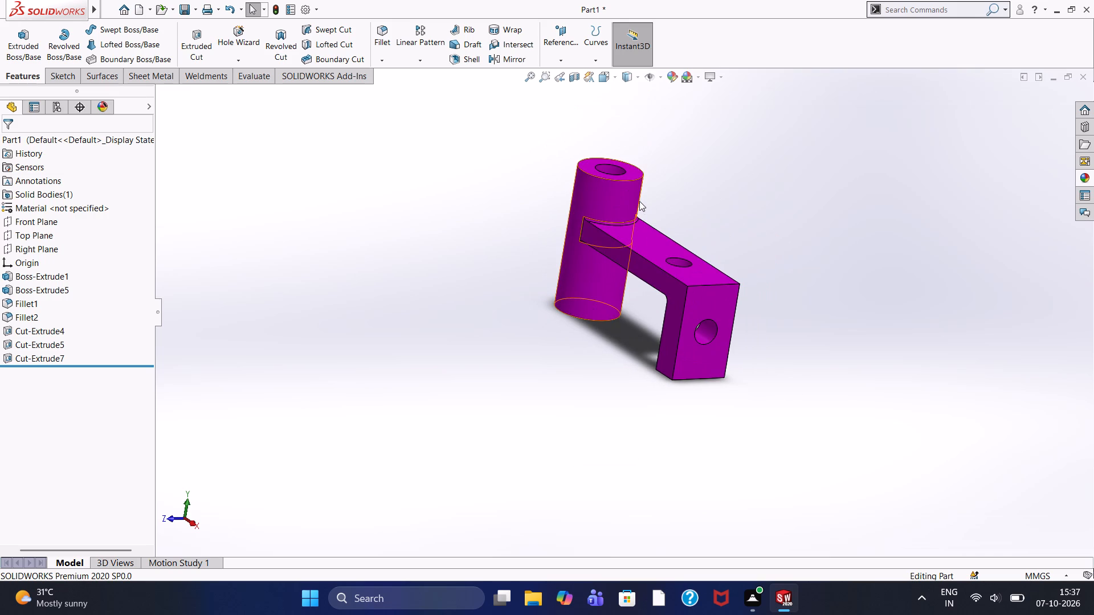
pyautogui.scroll(-3, 639, 201)
pyautogui.scroll(2, 639, 201)
pyautogui.scroll(-1, 639, 201)
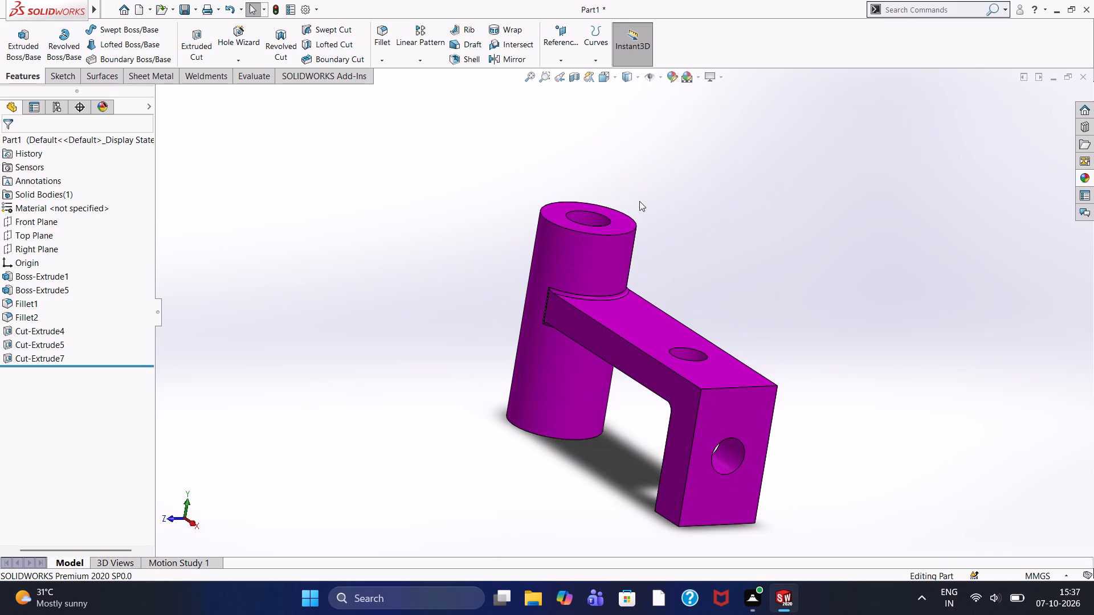
pyautogui.scroll(1, 639, 201)
pyautogui.scroll(-1, 643, 352)
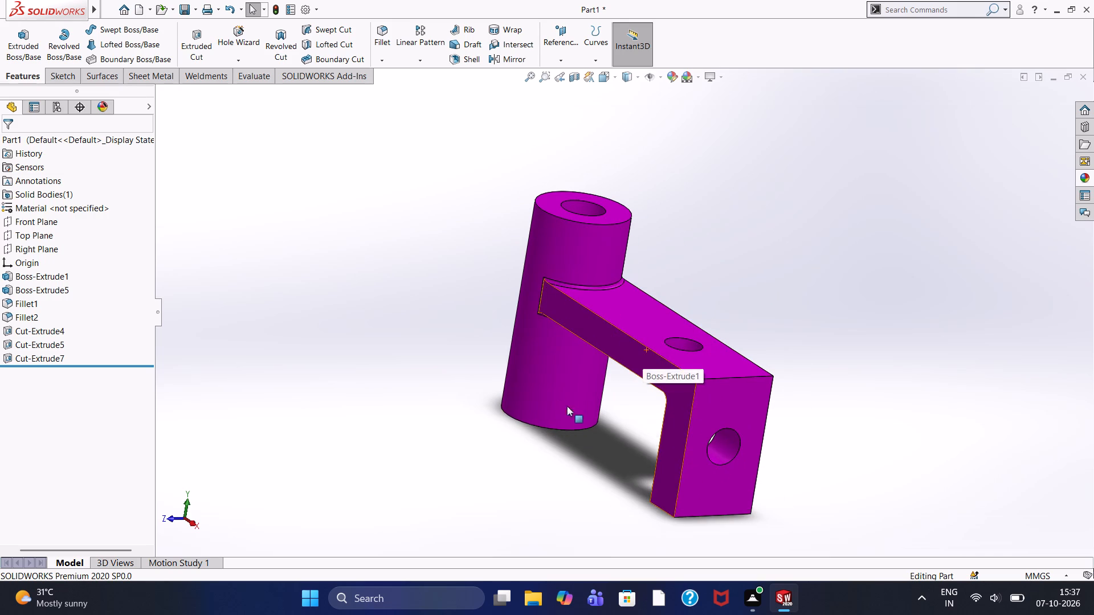
# Examine closely the boss's lower end, the arm with its top hole and the leg with its through hole.
pyautogui.scroll(-4, 619, 415)
pyautogui.scroll(3, 613, 387)
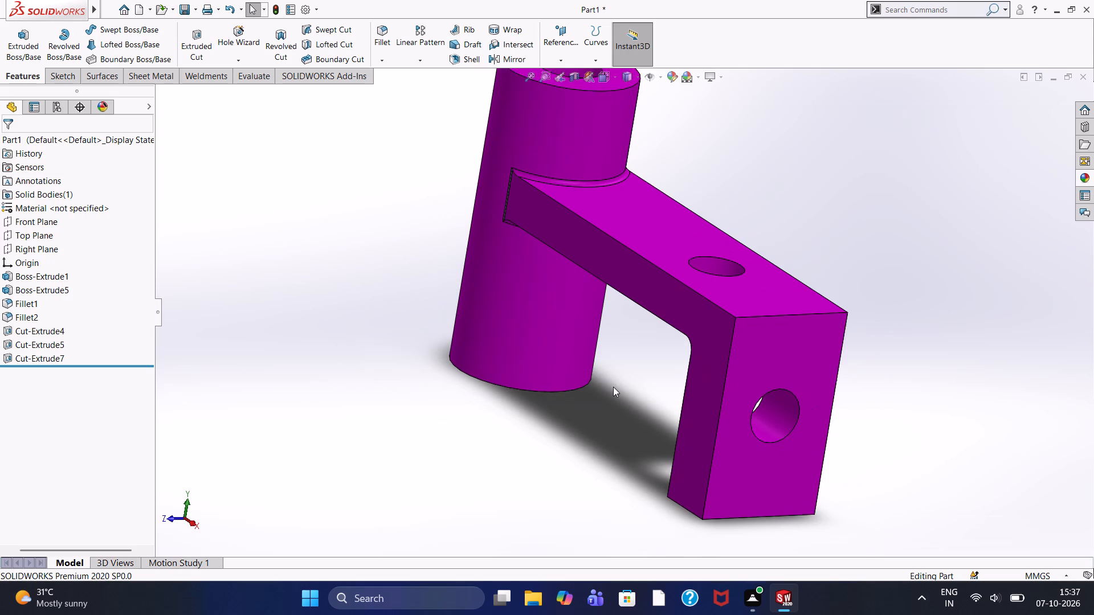
pyautogui.scroll(-1, 613, 387)
pyautogui.scroll(2, 613, 387)
pyautogui.scroll(-3, 613, 387)
pyautogui.scroll(5, 611, 386)
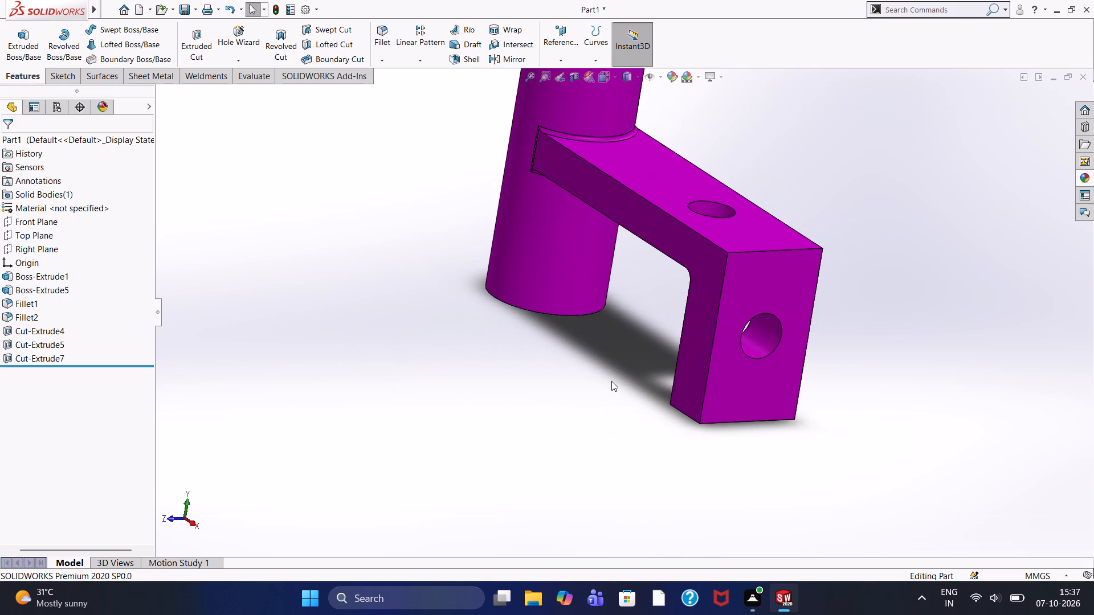
pyautogui.scroll(-4, 601, 381)
pyautogui.scroll(2, 603, 354)
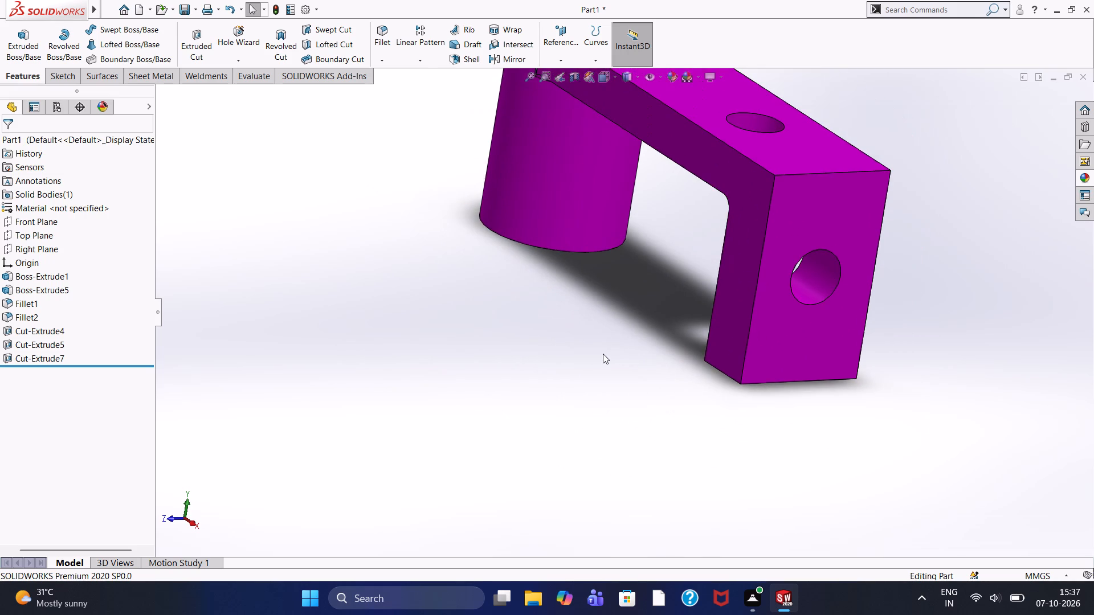
pyautogui.scroll(3, 599, 350)
pyautogui.scroll(2, 574, 206)
pyautogui.scroll(-5, 574, 206)
pyautogui.scroll(4, 782, 309)
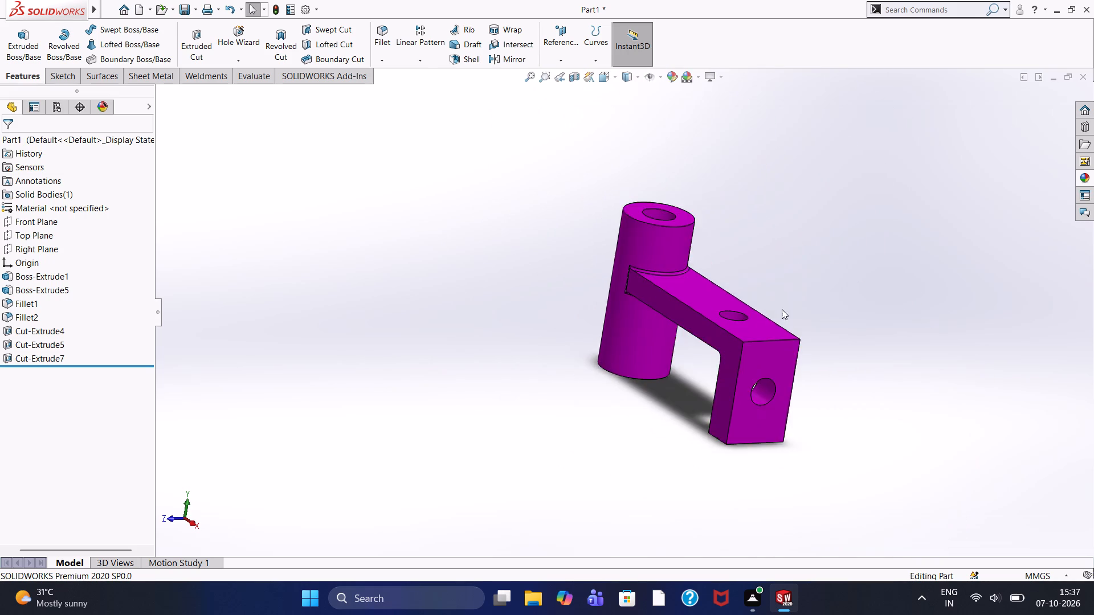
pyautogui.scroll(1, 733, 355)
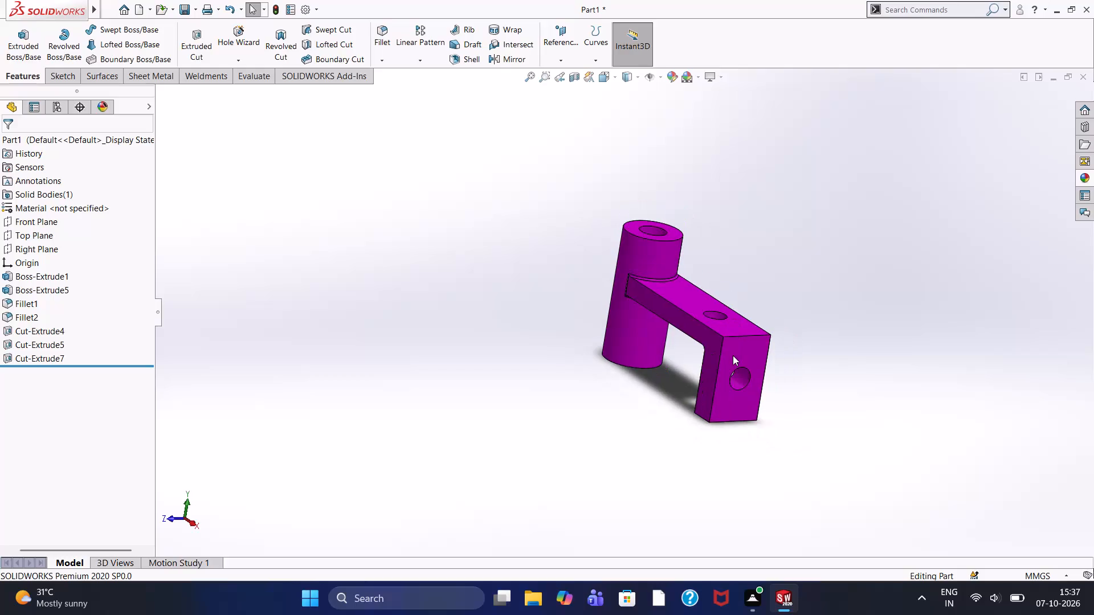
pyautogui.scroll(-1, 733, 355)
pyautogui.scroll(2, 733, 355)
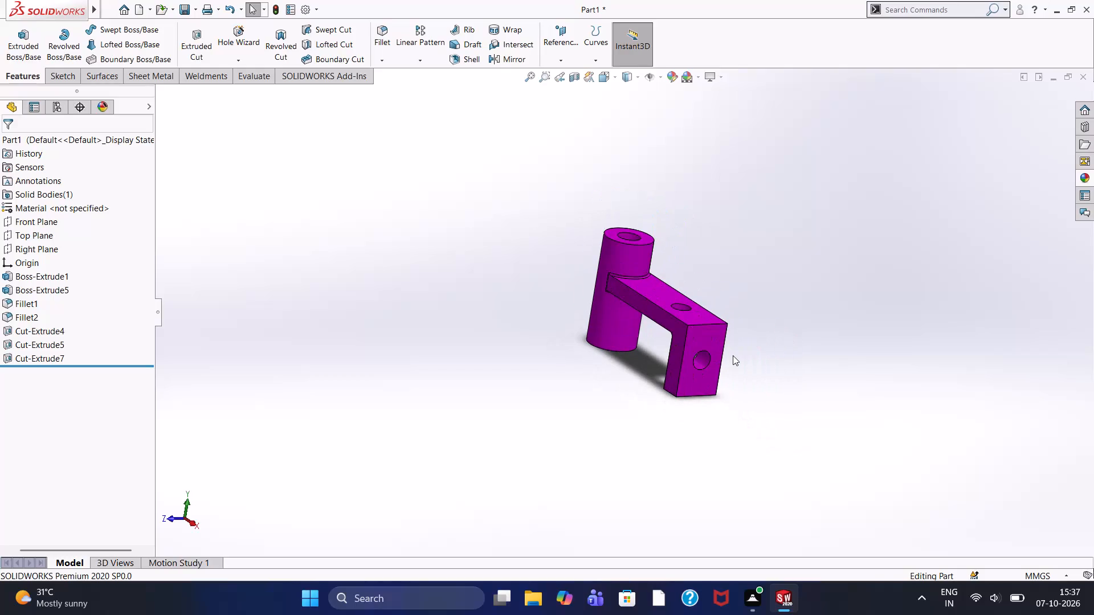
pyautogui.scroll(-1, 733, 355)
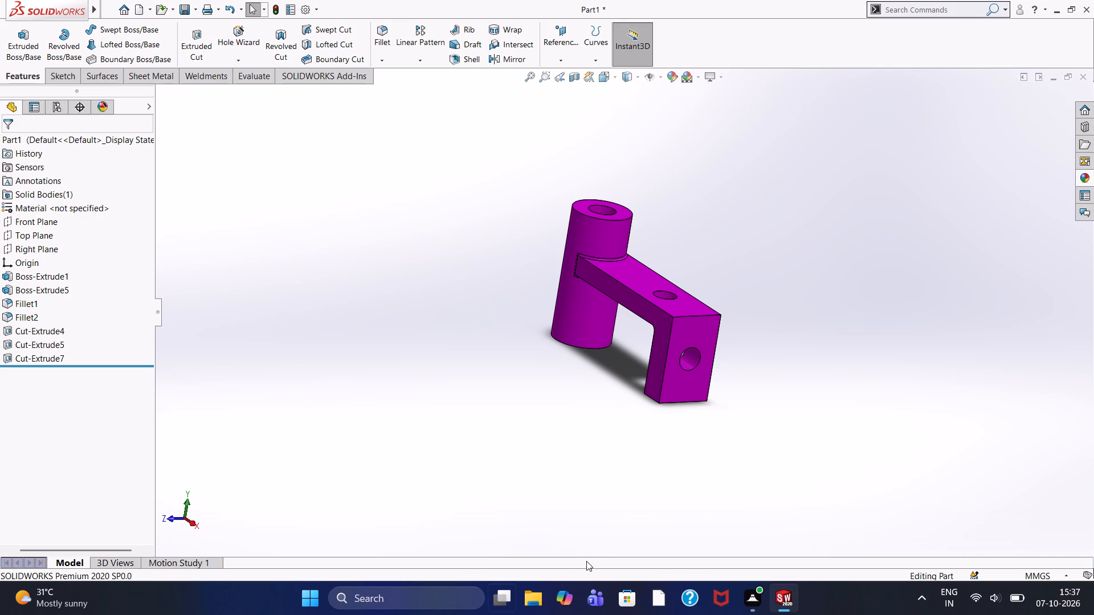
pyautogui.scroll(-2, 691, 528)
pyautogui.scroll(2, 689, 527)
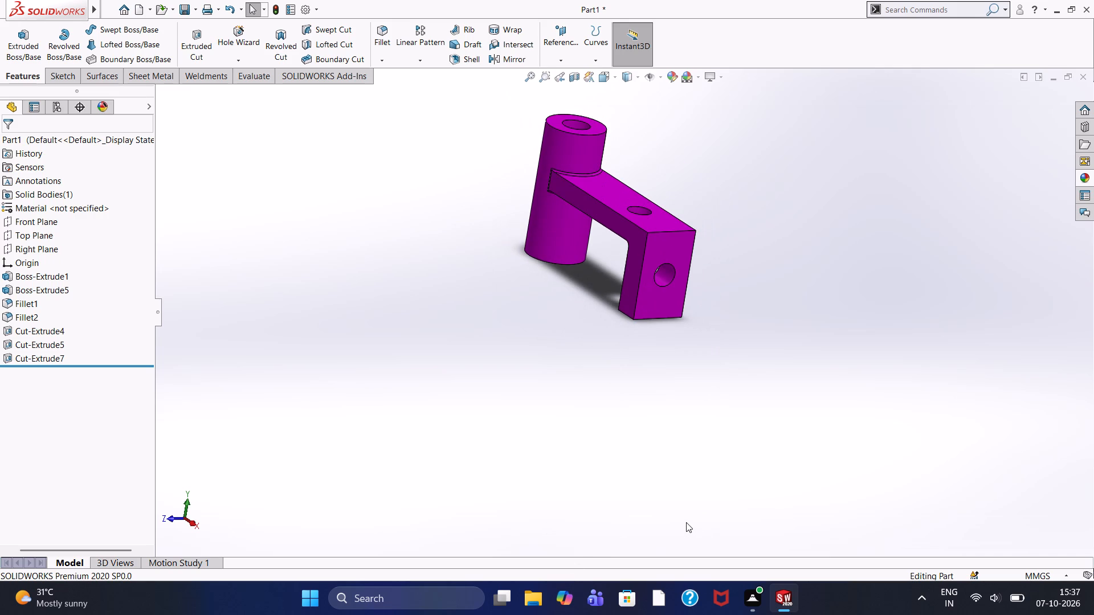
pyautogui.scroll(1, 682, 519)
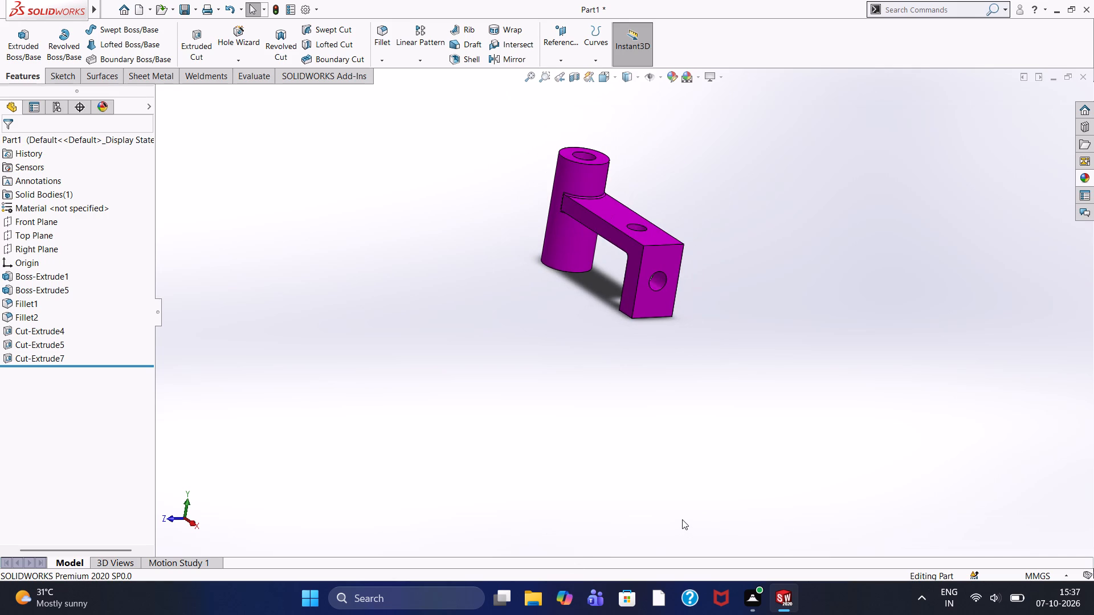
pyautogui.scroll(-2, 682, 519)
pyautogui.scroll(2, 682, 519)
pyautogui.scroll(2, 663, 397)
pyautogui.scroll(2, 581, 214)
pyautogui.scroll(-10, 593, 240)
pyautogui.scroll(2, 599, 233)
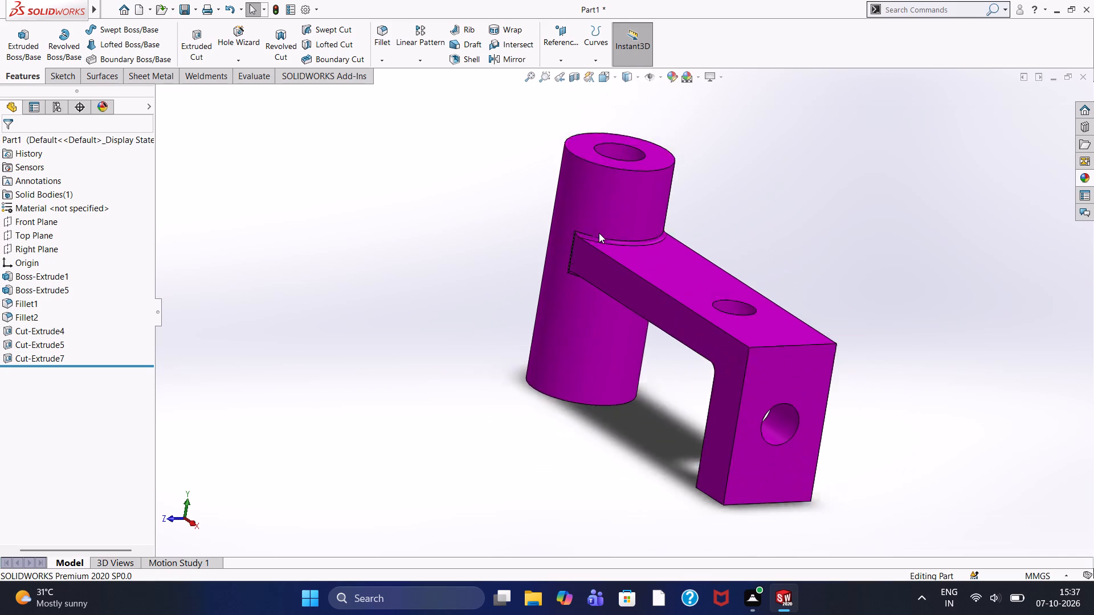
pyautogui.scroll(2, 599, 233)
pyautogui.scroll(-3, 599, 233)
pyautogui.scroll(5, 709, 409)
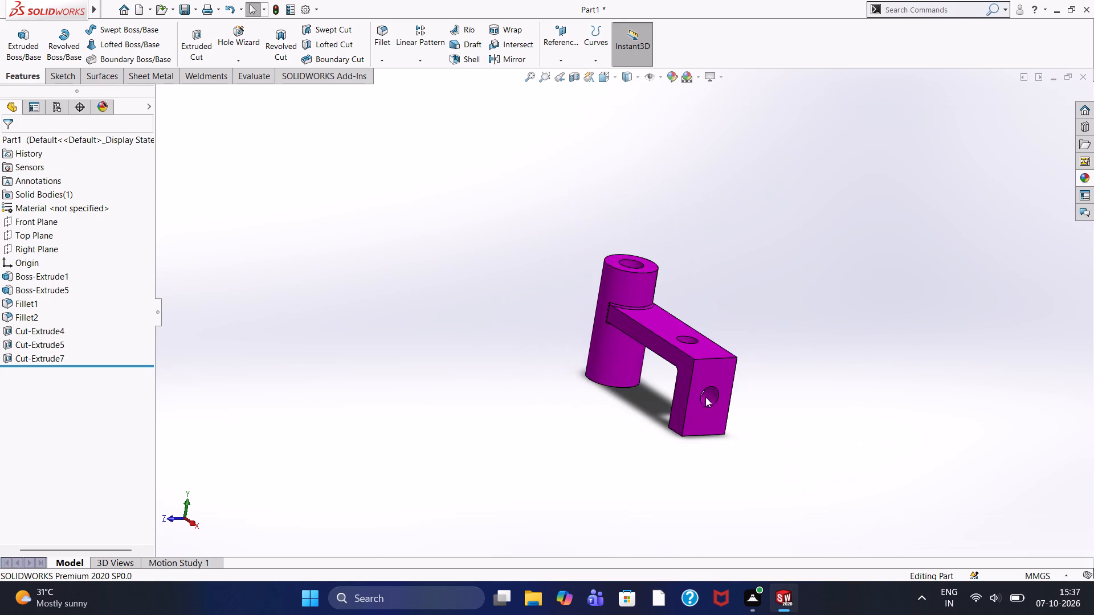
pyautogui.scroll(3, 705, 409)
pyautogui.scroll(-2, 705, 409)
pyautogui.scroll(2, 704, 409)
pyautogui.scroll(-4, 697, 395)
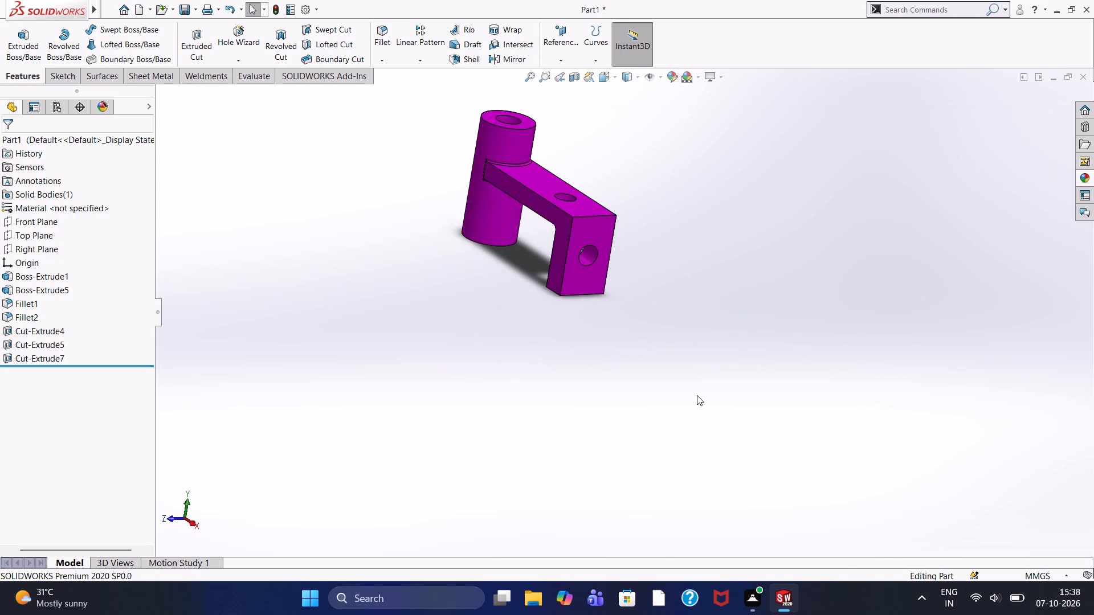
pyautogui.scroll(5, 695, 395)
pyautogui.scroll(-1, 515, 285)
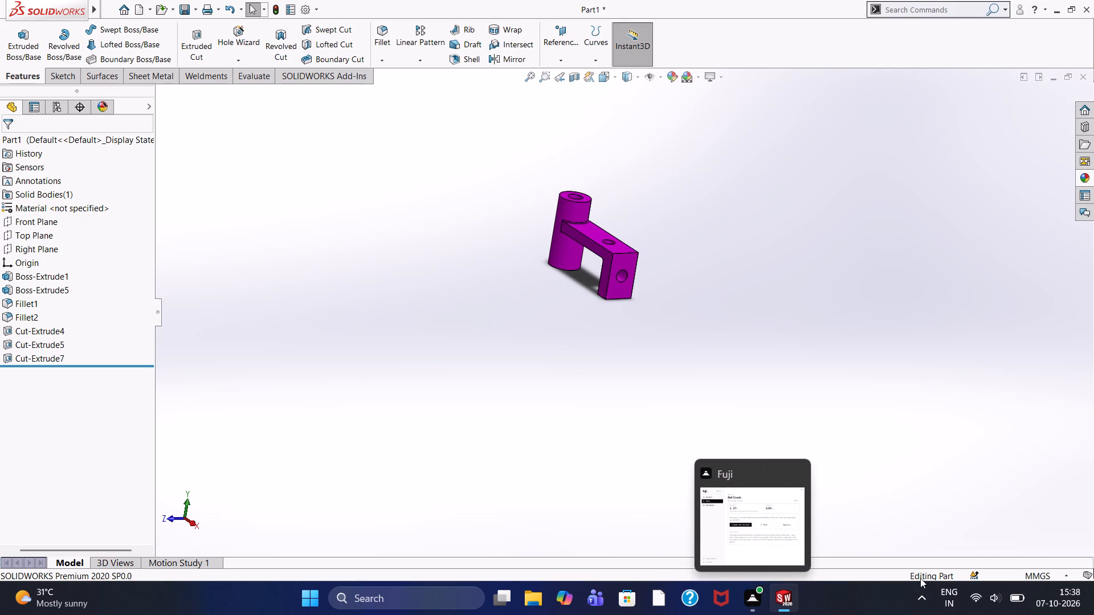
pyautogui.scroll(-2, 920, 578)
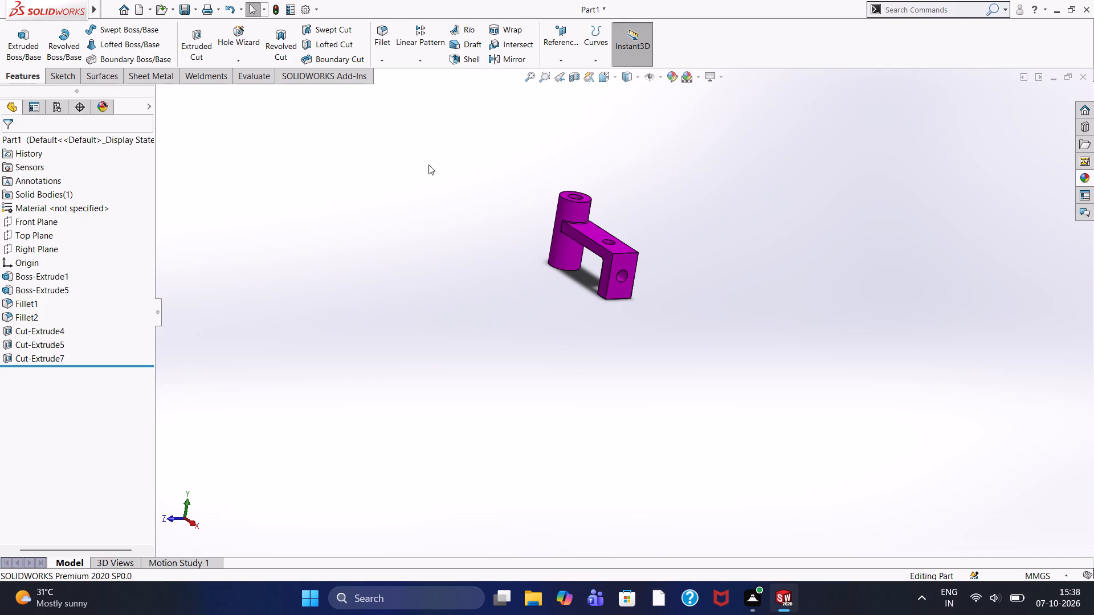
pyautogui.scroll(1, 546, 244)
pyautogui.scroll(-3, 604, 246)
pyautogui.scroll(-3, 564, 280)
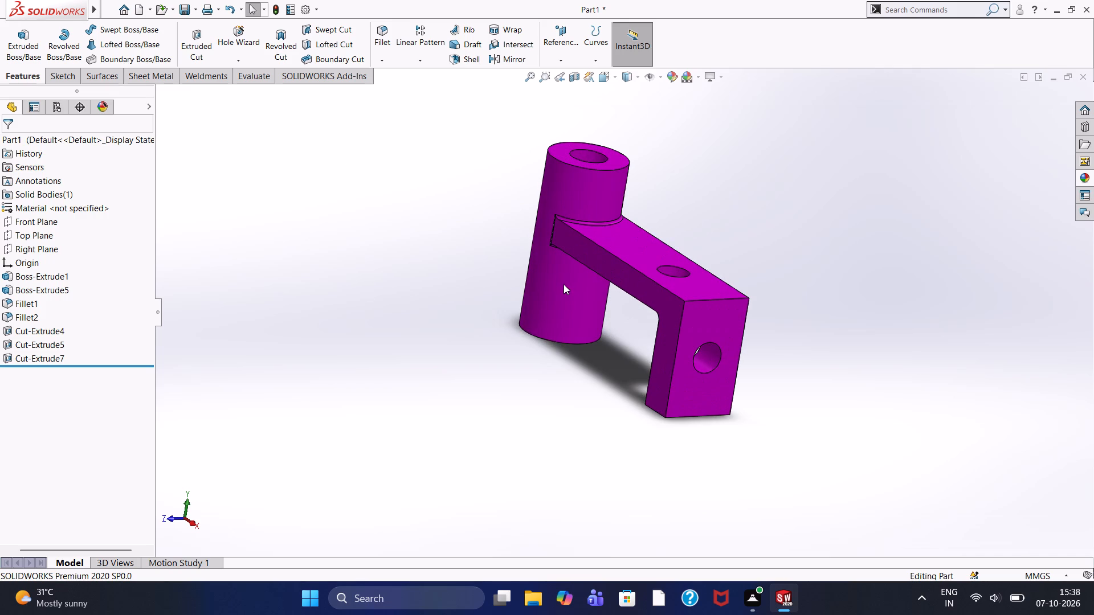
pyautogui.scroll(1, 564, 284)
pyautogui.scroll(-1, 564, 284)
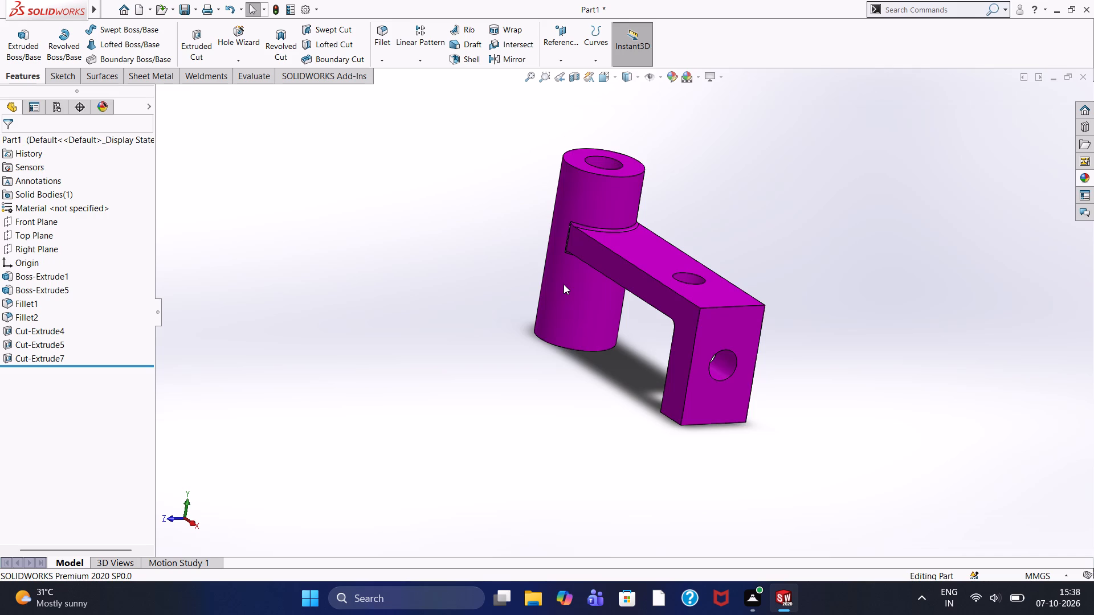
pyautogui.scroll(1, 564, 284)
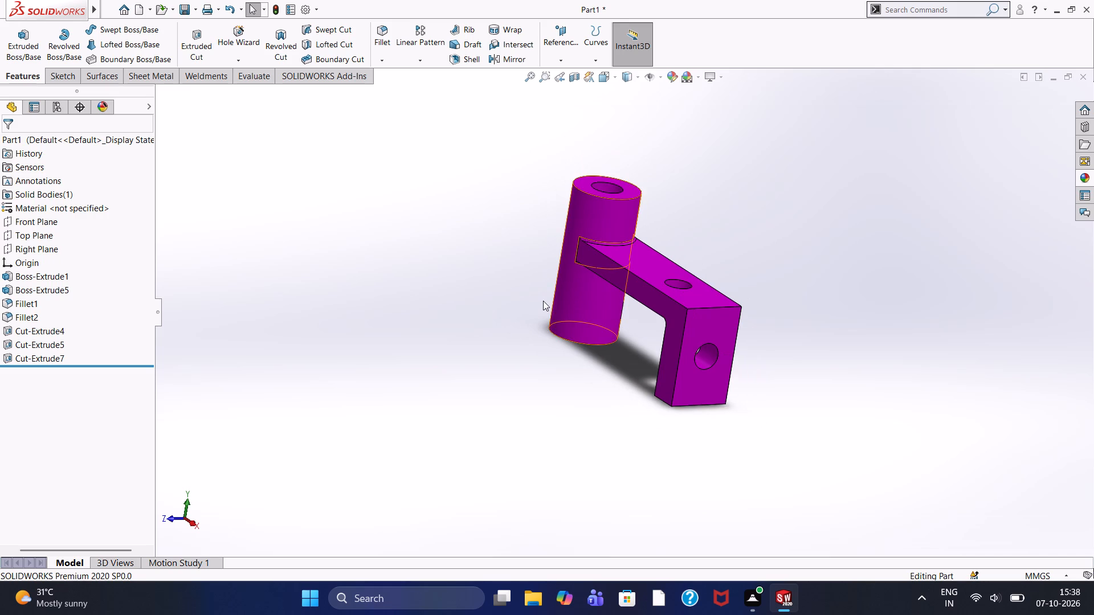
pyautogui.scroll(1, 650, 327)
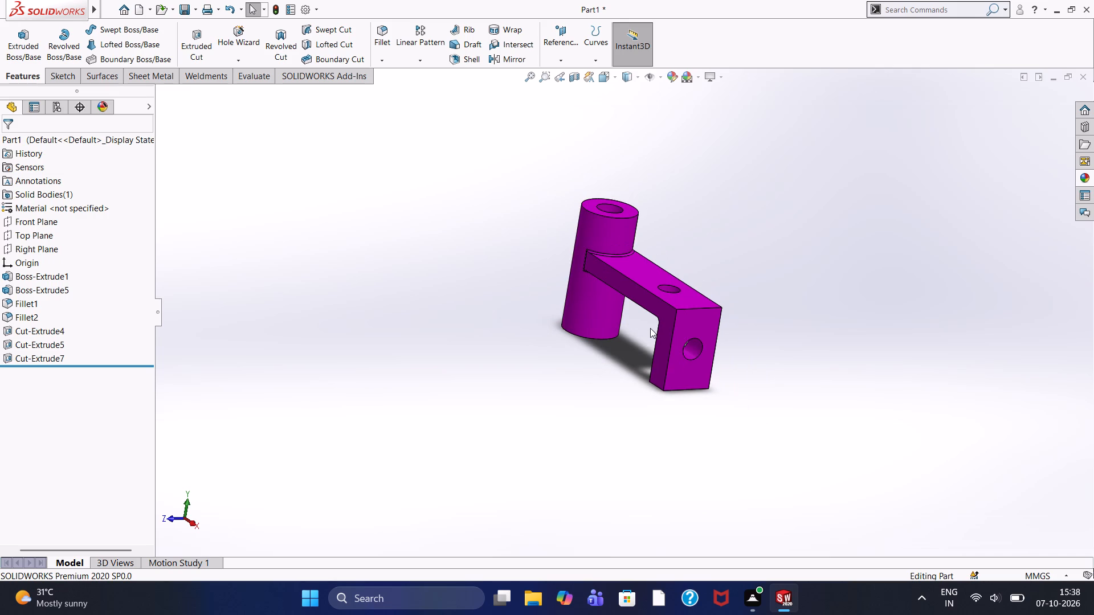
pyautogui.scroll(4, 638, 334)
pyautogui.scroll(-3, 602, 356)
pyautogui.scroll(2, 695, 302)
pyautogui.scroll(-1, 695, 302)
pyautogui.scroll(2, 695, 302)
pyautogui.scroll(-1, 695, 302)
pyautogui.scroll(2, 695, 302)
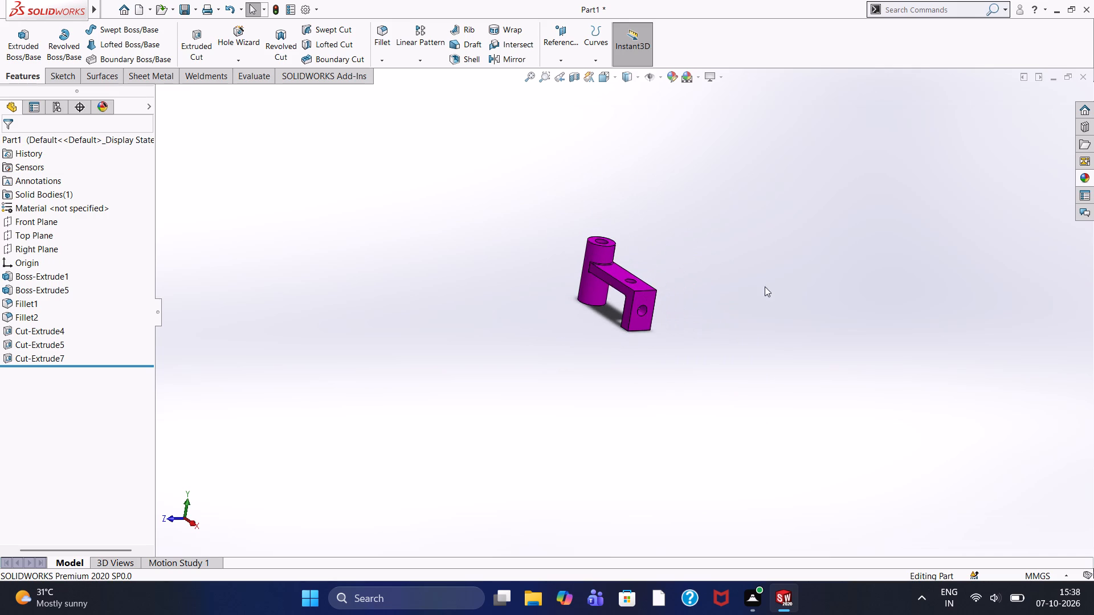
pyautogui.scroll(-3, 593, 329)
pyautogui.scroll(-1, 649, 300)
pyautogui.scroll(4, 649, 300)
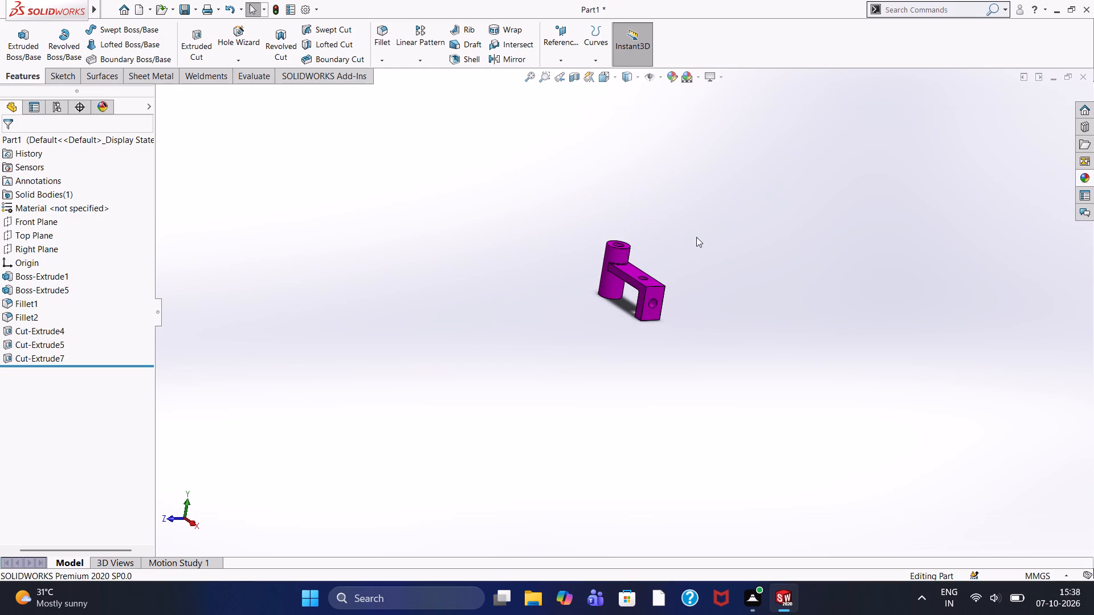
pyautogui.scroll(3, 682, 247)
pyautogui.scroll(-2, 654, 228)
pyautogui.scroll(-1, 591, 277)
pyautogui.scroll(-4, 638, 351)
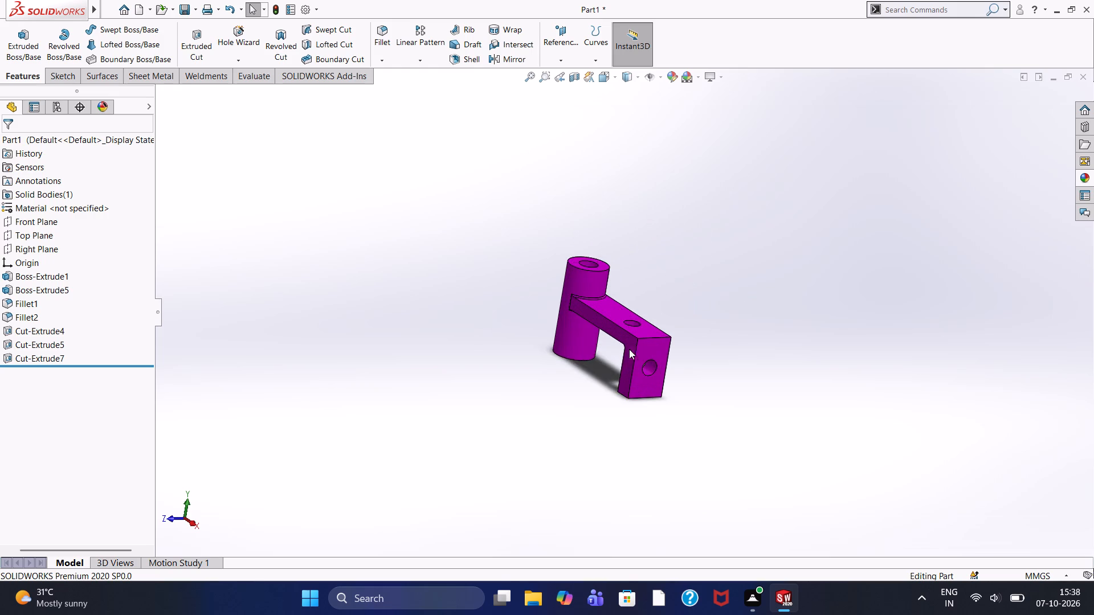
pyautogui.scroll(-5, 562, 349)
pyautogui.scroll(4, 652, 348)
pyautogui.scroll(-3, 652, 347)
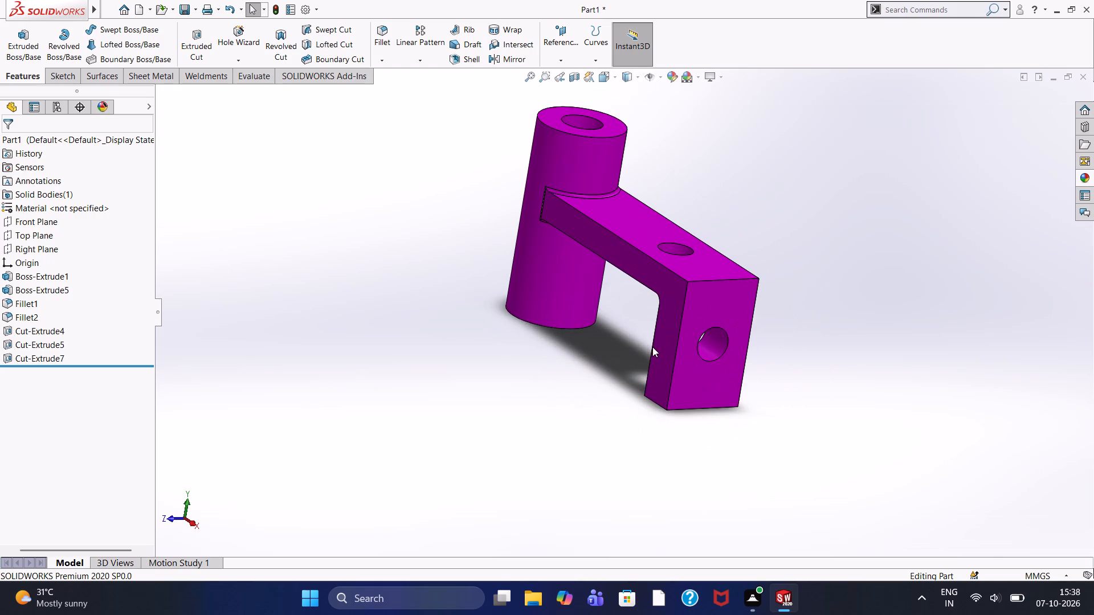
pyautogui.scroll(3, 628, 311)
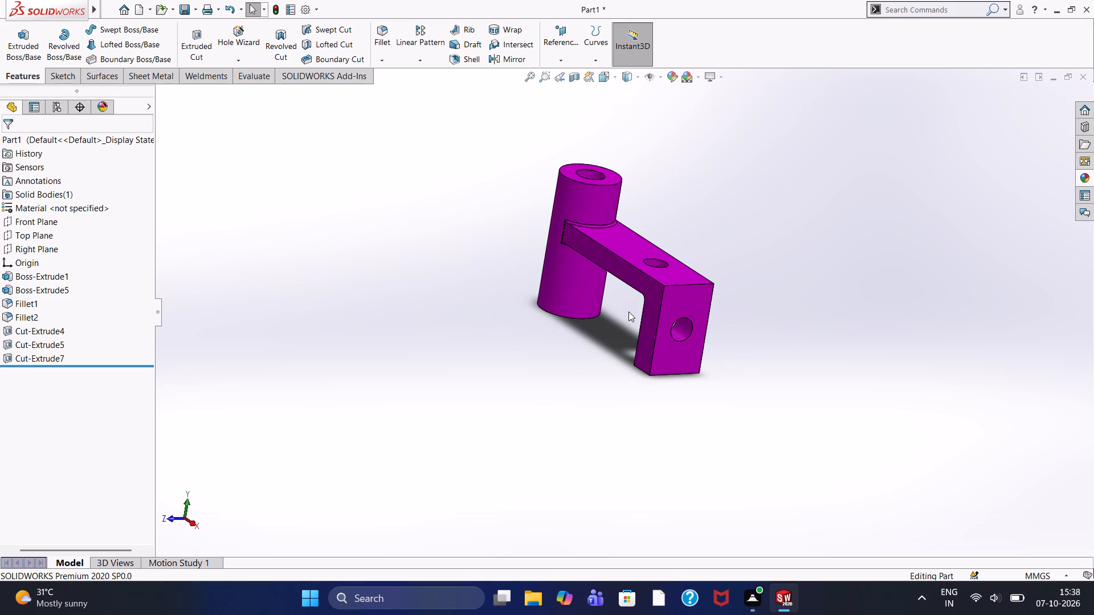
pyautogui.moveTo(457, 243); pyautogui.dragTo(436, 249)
# Inspect the whole bracket again, and examine closely the arm hole, the leg's through hole and the rounded inner corner.
pyautogui.scroll(1, 554, 310)
pyautogui.scroll(-2, 637, 364)
pyautogui.scroll(2, 588, 299)
pyautogui.scroll(-1, 588, 299)
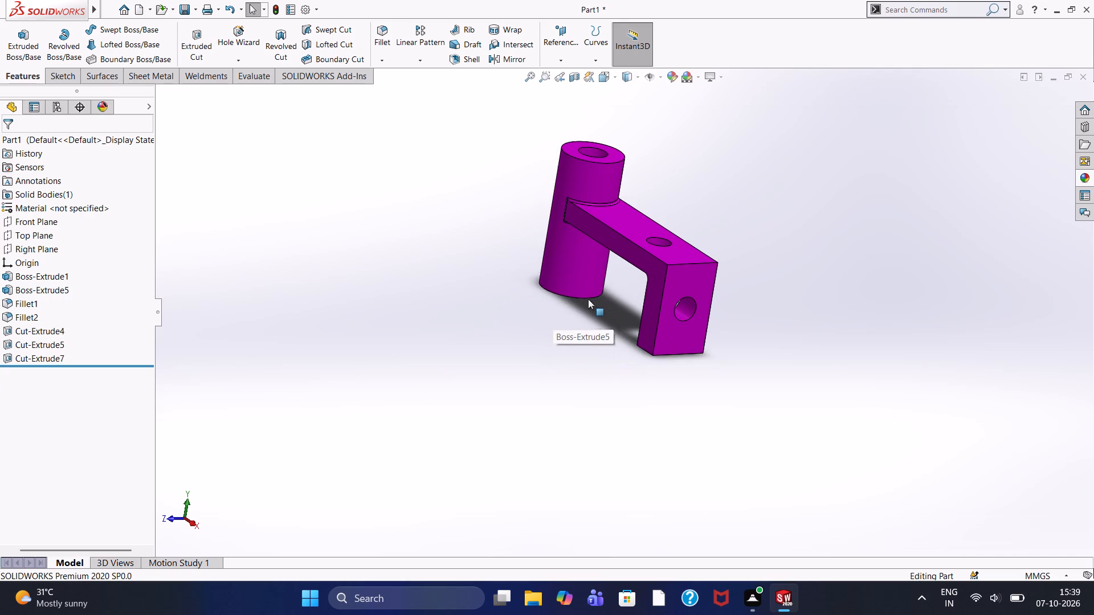
pyautogui.scroll(1, 588, 299)
pyautogui.scroll(-1, 588, 299)
pyautogui.scroll(3, 588, 299)
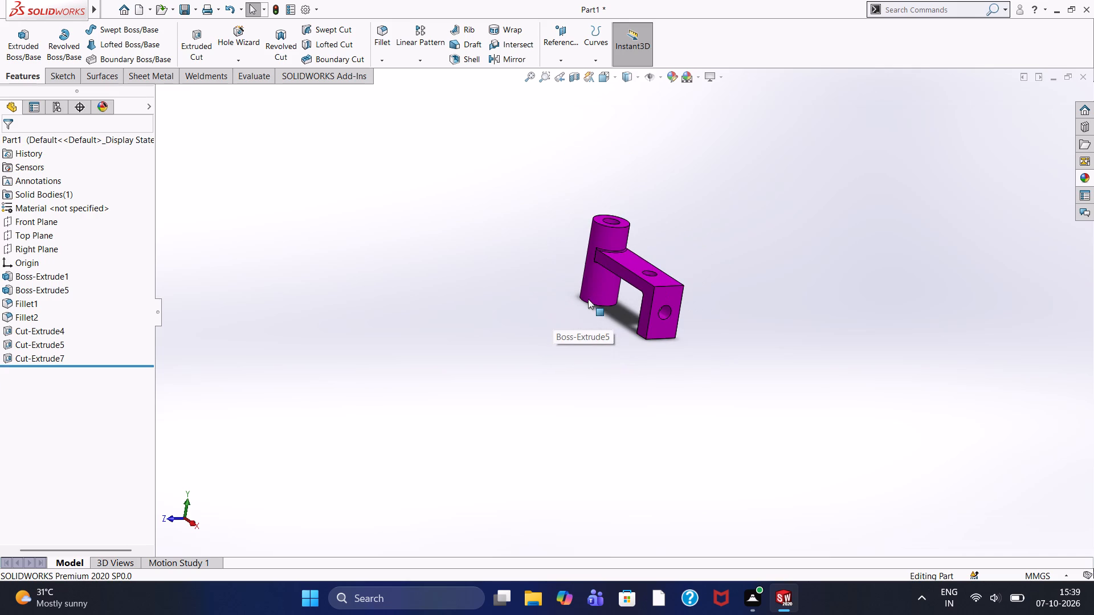
pyautogui.scroll(-2, 614, 321)
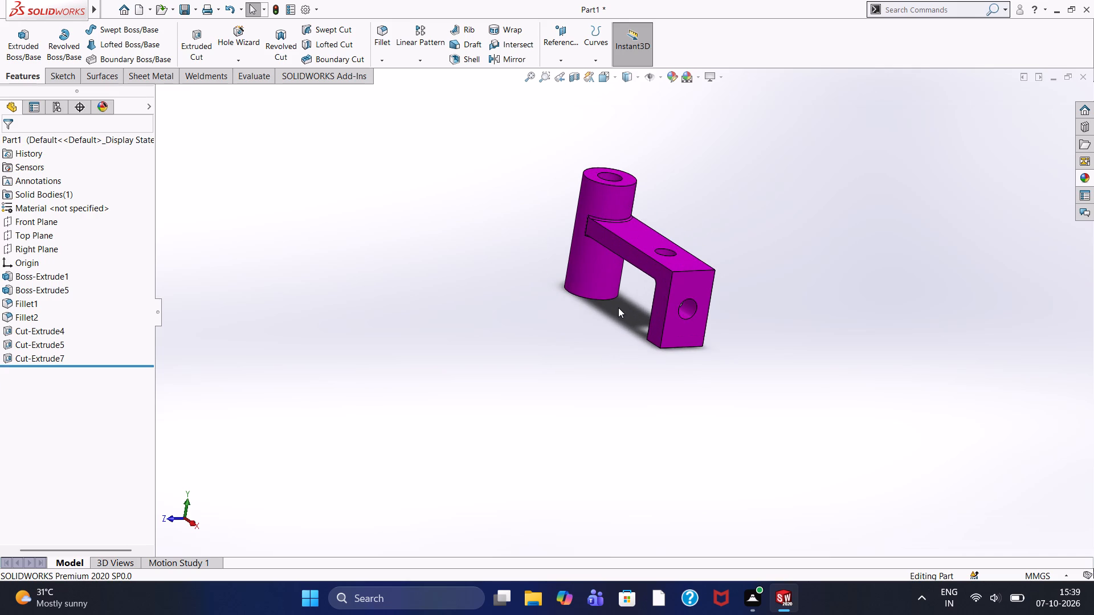
pyautogui.scroll(1, 618, 307)
pyautogui.scroll(-1, 618, 307)
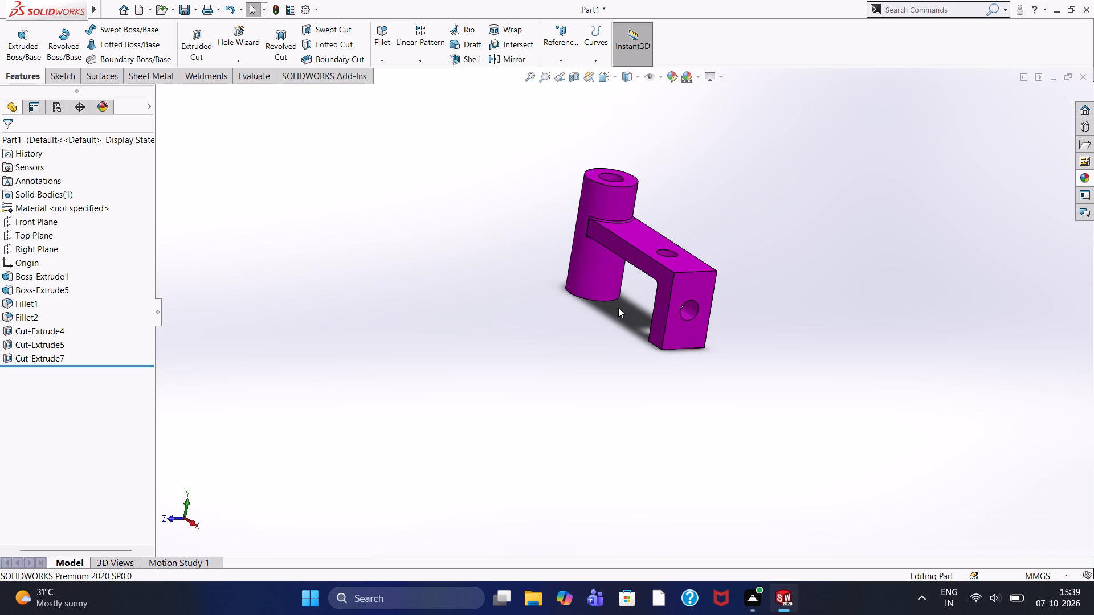
pyautogui.scroll(1, 618, 307)
pyautogui.scroll(-4, 631, 282)
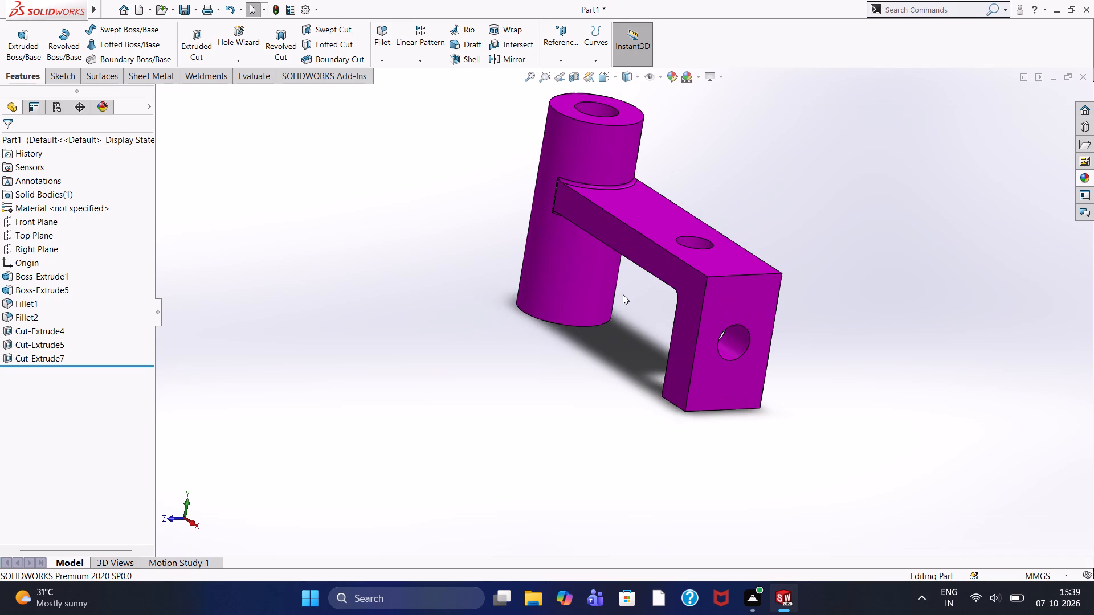
pyautogui.scroll(-4, 623, 294)
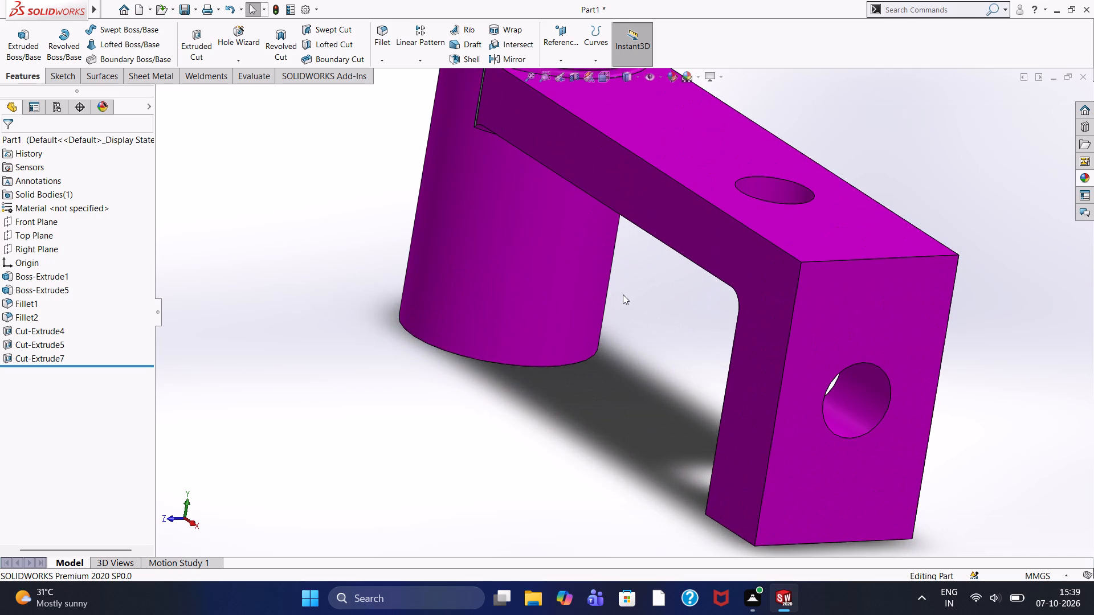
# Inspect the whole magenta bracket from near and far, covering the boss, the arm with its hole and the leg.
pyautogui.scroll(-2, 623, 294)
pyautogui.scroll(4, 622, 300)
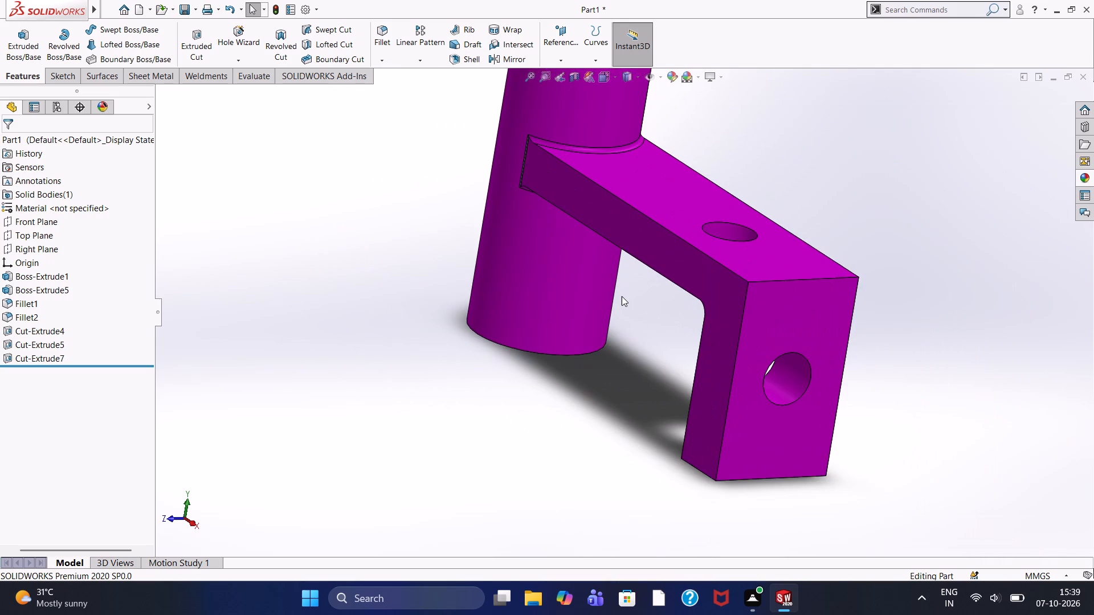
pyautogui.scroll(2, 622, 296)
pyautogui.scroll(-1, 622, 294)
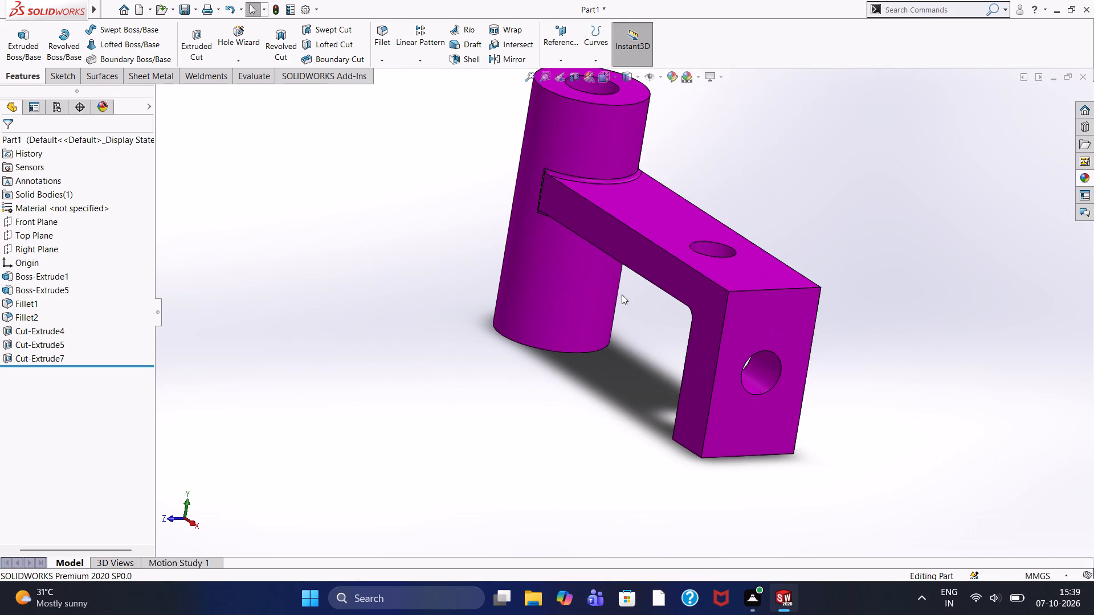
pyautogui.scroll(-1, 622, 294)
pyautogui.scroll(3, 622, 294)
pyautogui.scroll(-1, 622, 294)
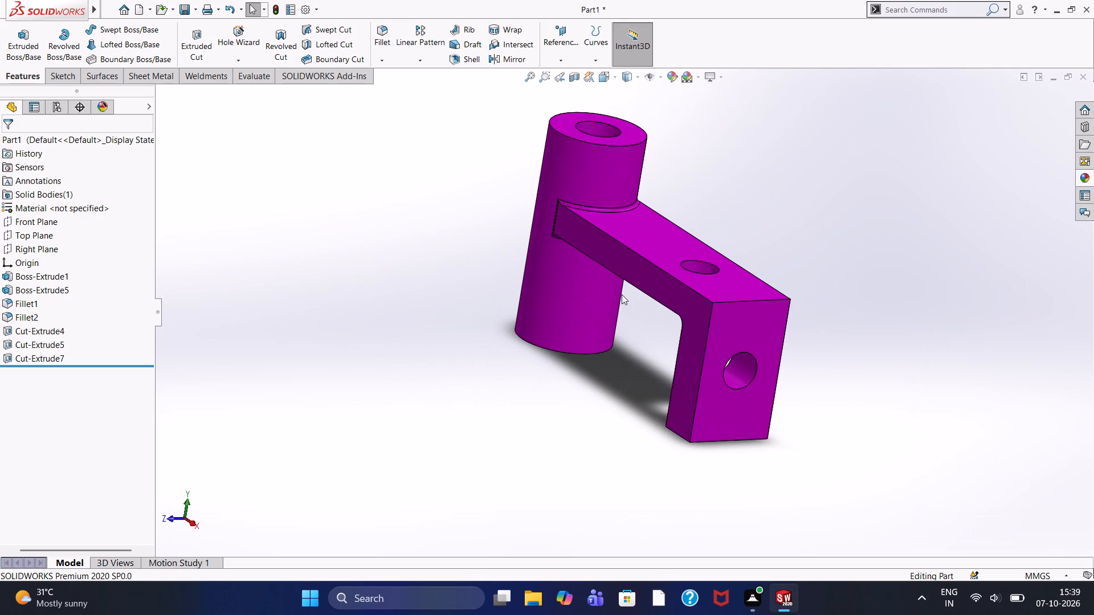
pyautogui.scroll(3, 622, 294)
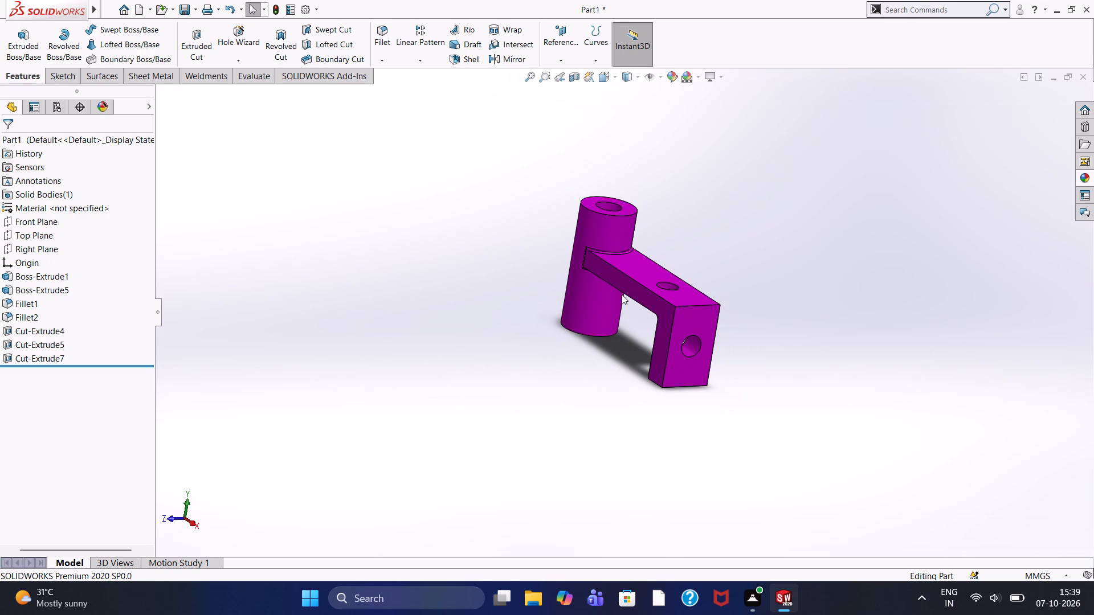
pyautogui.scroll(1, 622, 294)
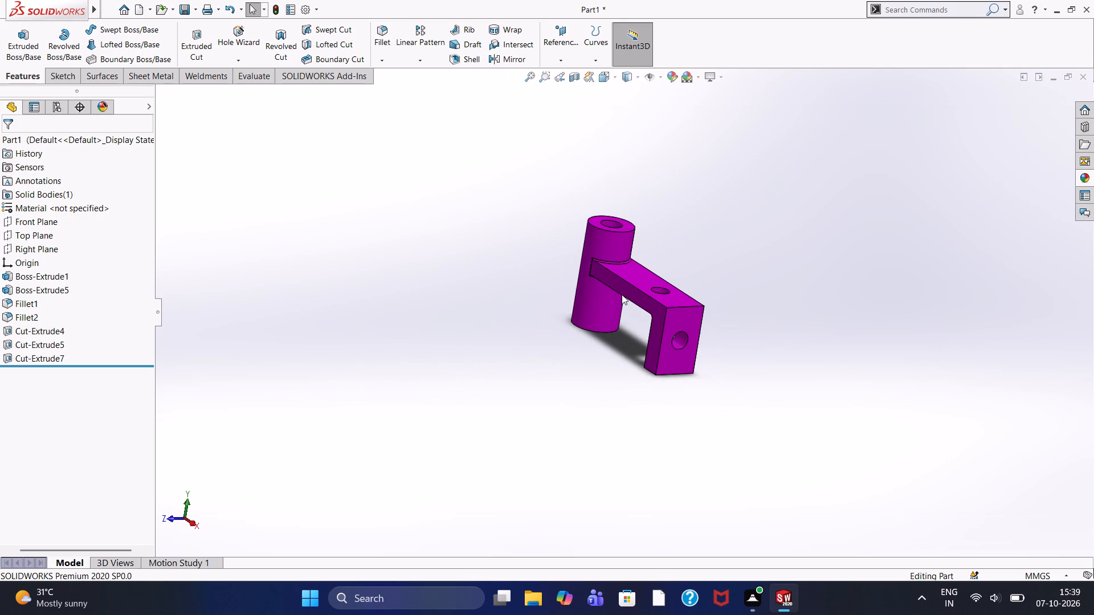
pyautogui.scroll(1, 622, 294)
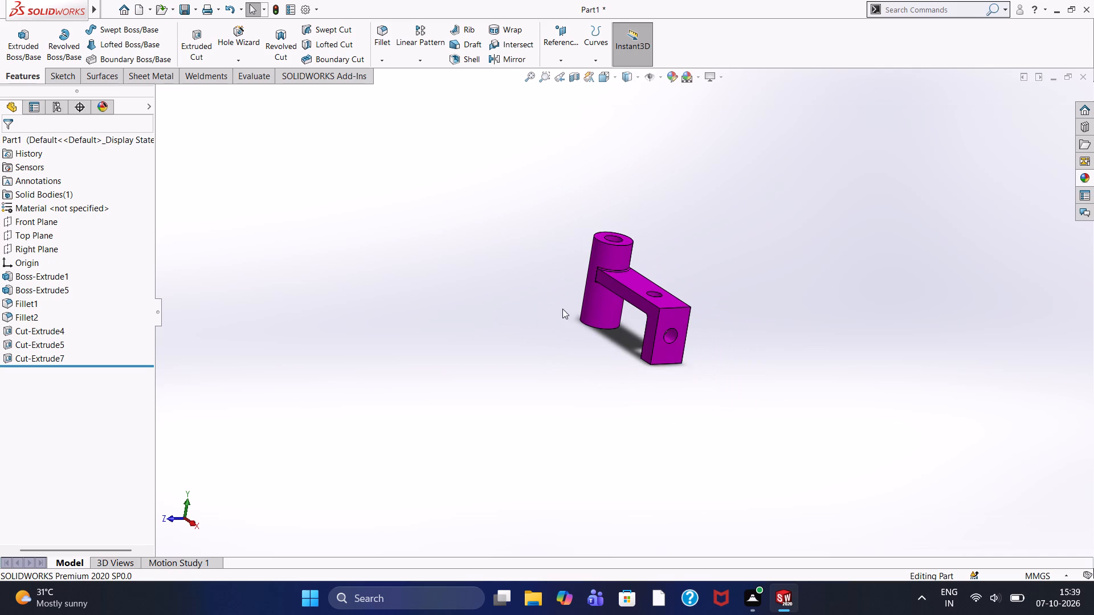
pyautogui.scroll(-6, 643, 346)
pyautogui.scroll(4, 626, 326)
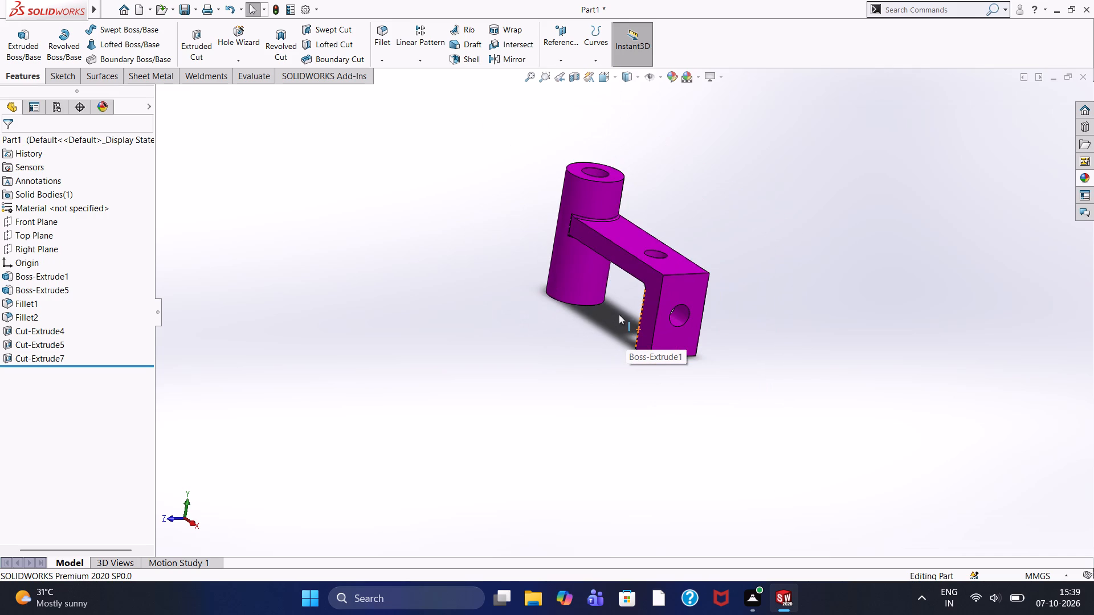
pyautogui.scroll(-2, 619, 314)
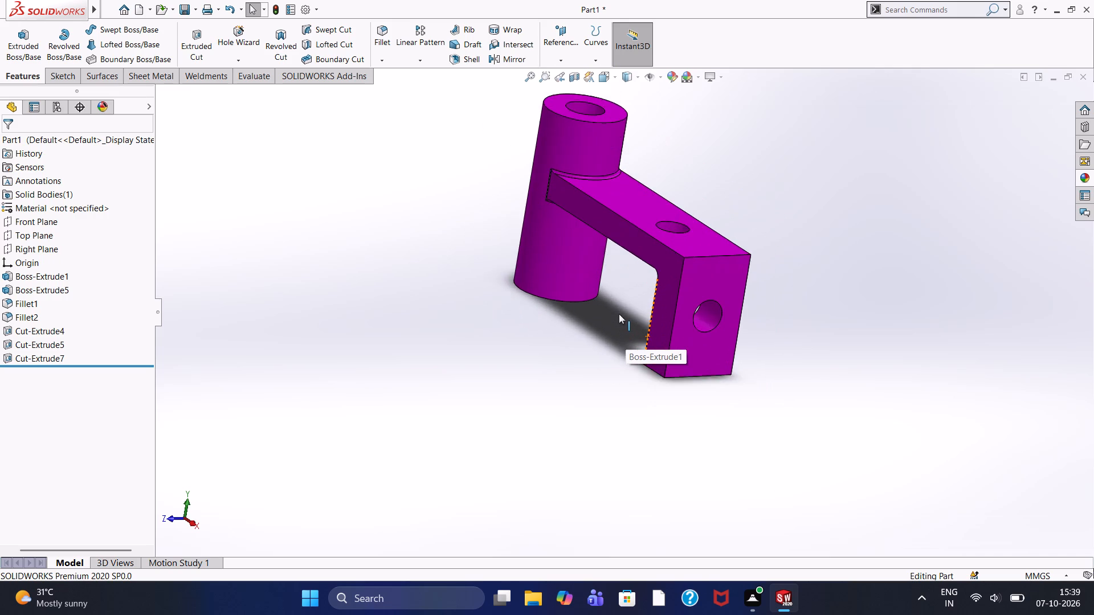
pyautogui.scroll(3, 619, 314)
pyautogui.scroll(-2, 619, 314)
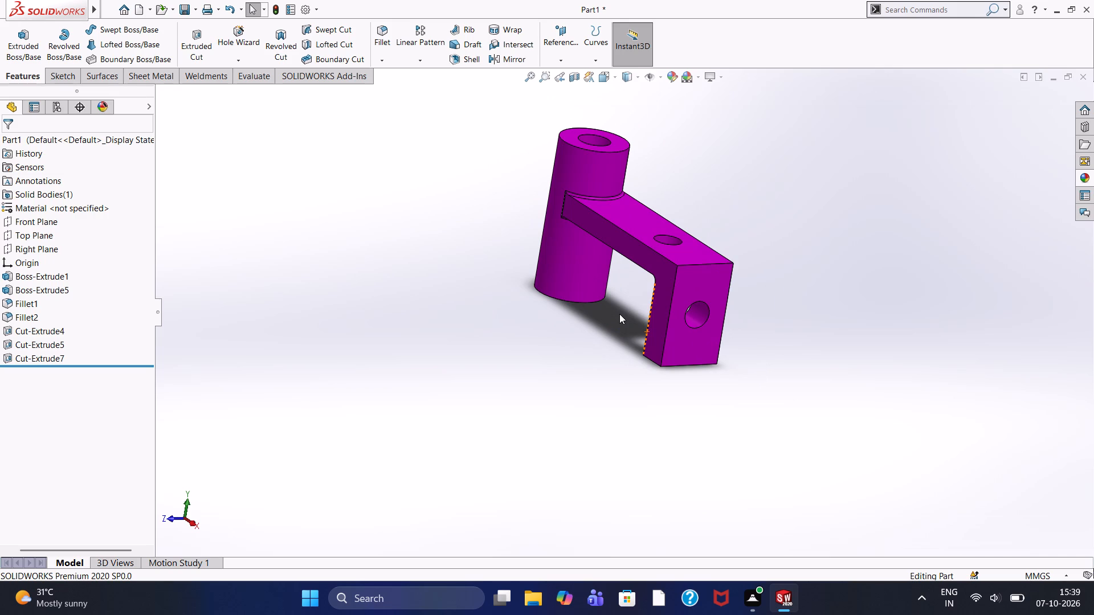
pyautogui.scroll(2, 711, 357)
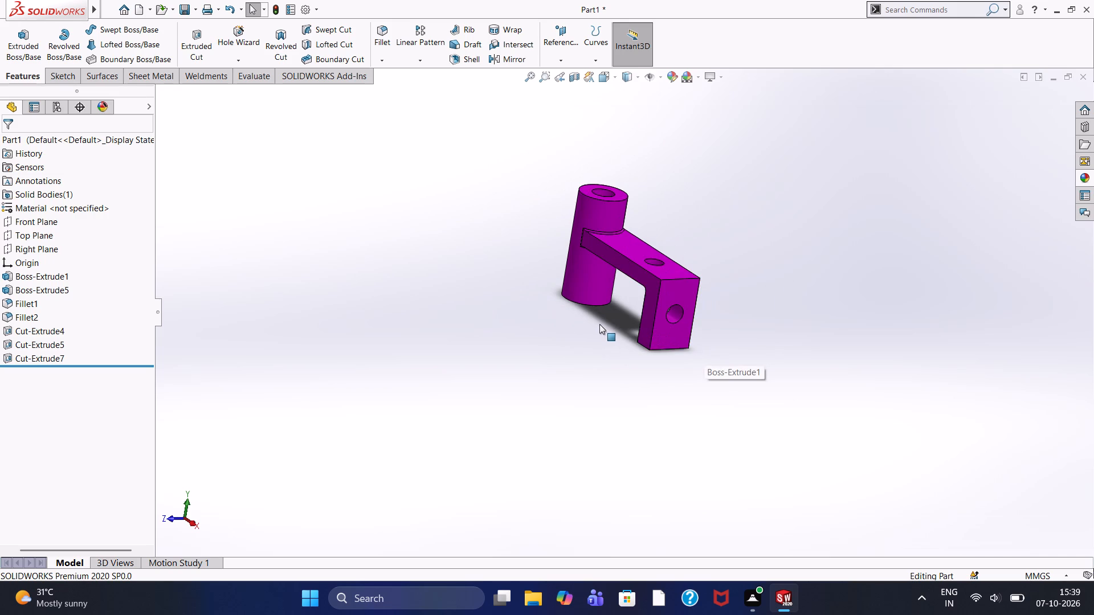
# Inspect the bracket from a slightly higher angle, looking closely at the arm, the rounded inner corner and the leg.
pyautogui.moveTo(599, 323); pyautogui.dragTo(621, 349, button='middle')
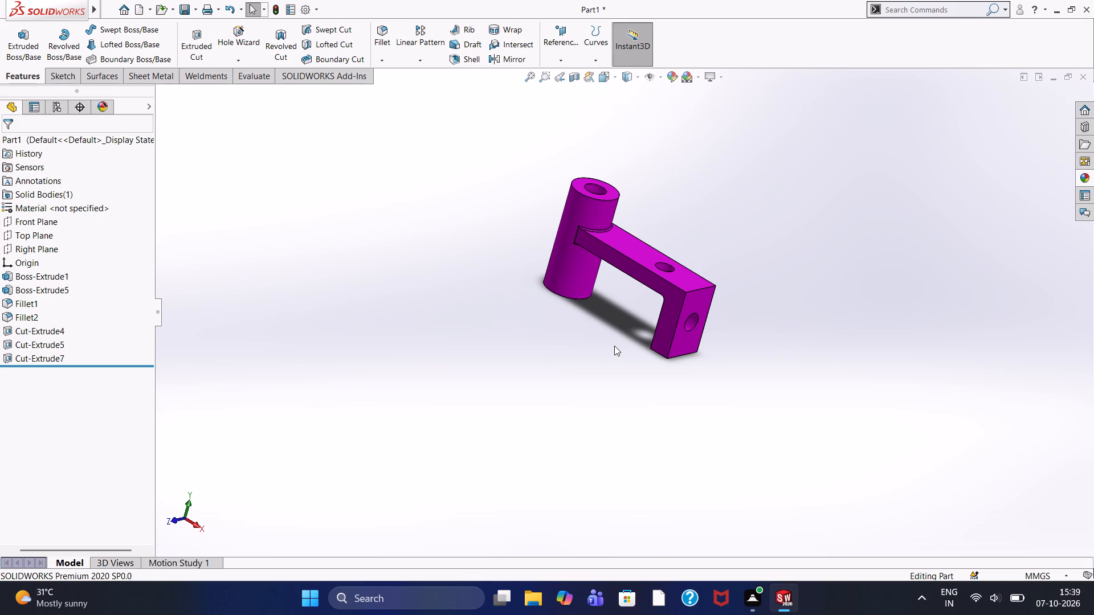
pyautogui.scroll(2, 614, 346)
pyautogui.scroll(-1, 614, 346)
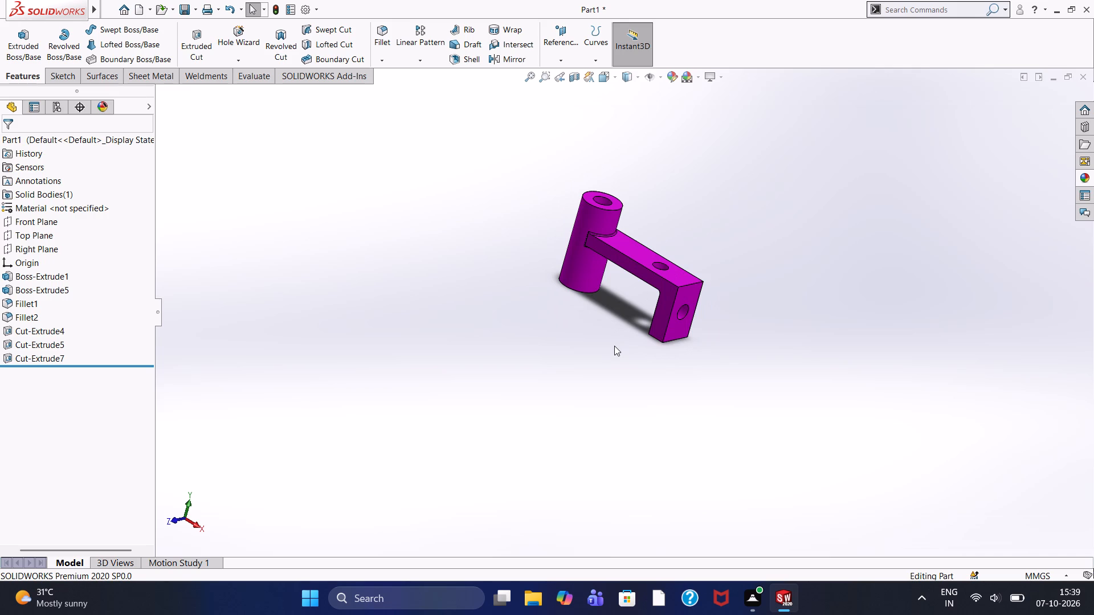
pyautogui.scroll(1, 614, 346)
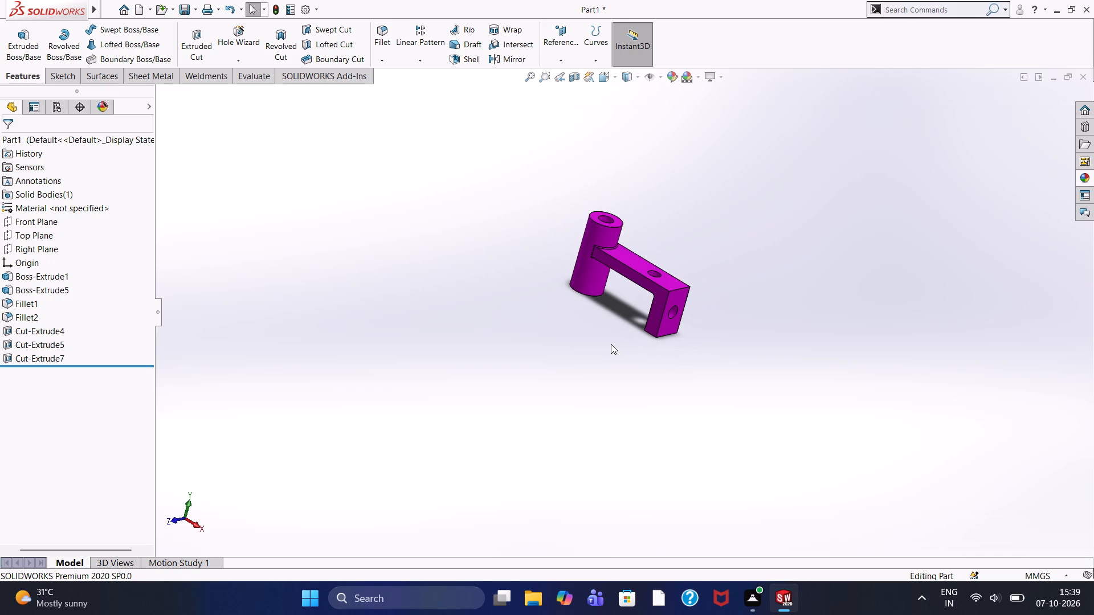
pyautogui.scroll(-1, 611, 344)
pyautogui.scroll(1, 611, 344)
pyautogui.scroll(-2, 611, 344)
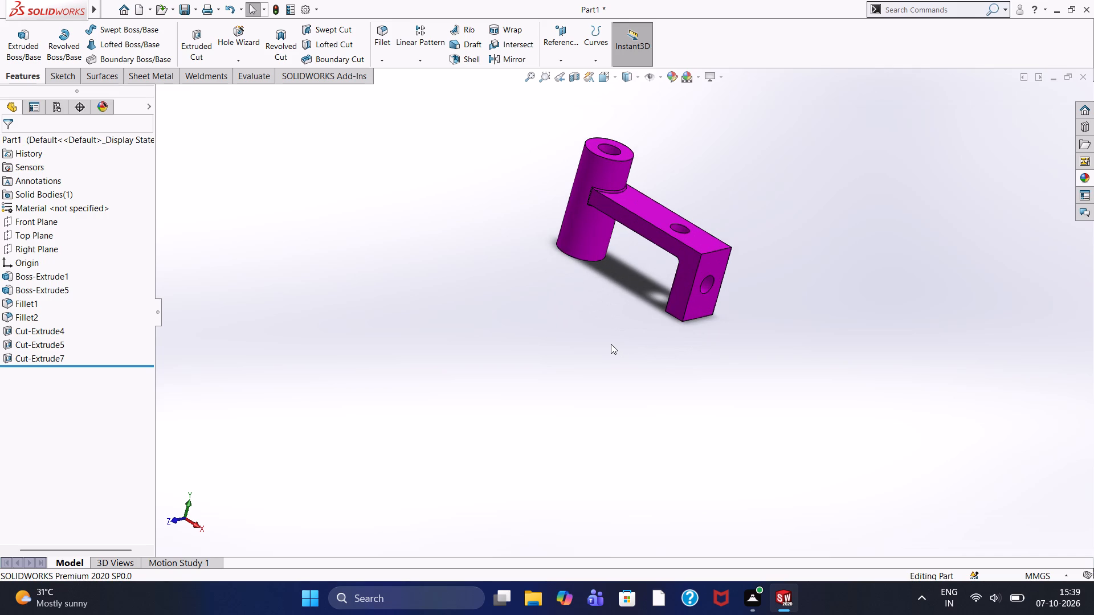
pyautogui.scroll(-3, 610, 343)
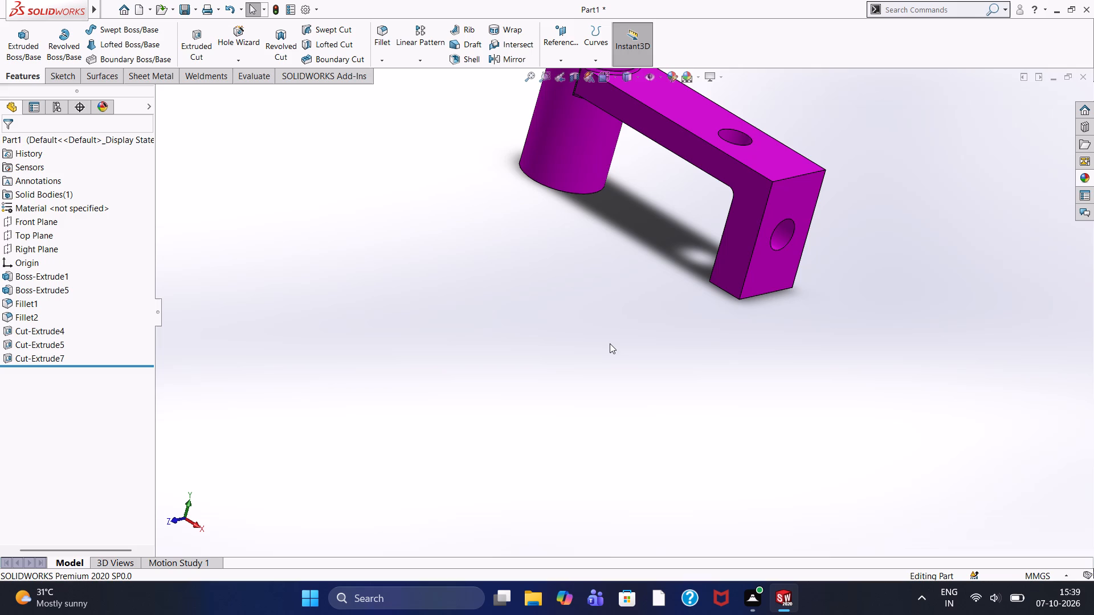
pyautogui.scroll(2, 640, 243)
pyautogui.scroll(-2, 640, 243)
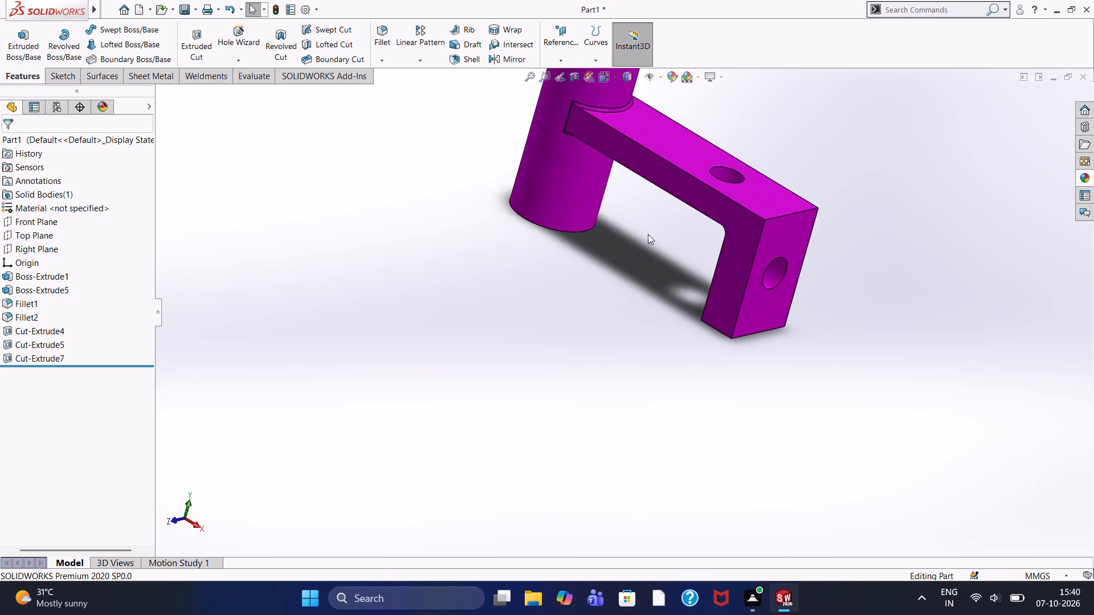
pyautogui.scroll(2, 654, 224)
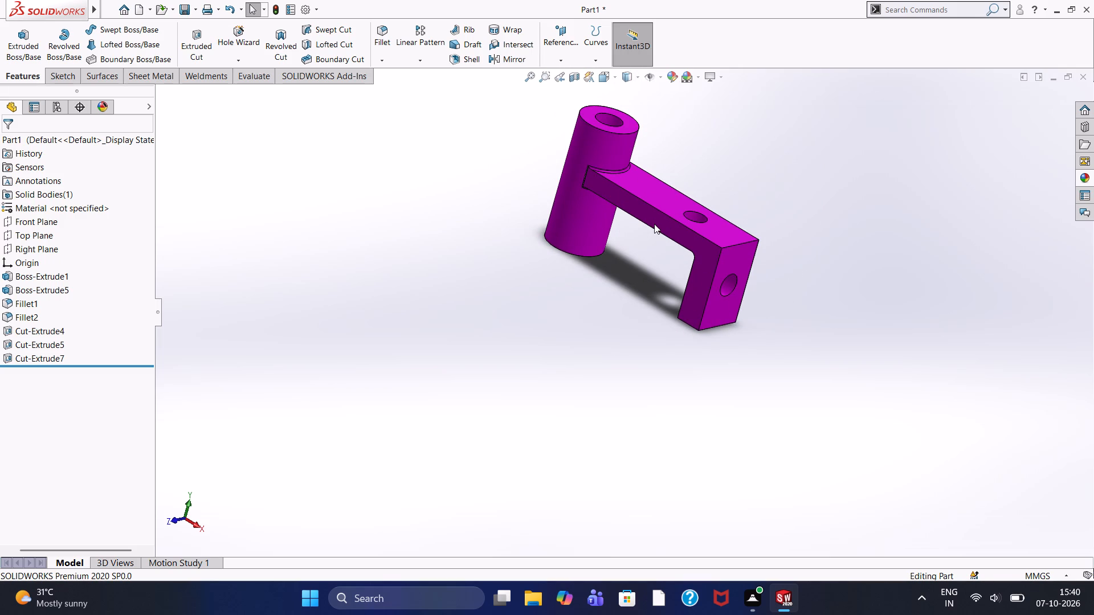
pyautogui.scroll(-2, 654, 224)
pyautogui.scroll(2, 654, 224)
pyautogui.scroll(-1, 654, 224)
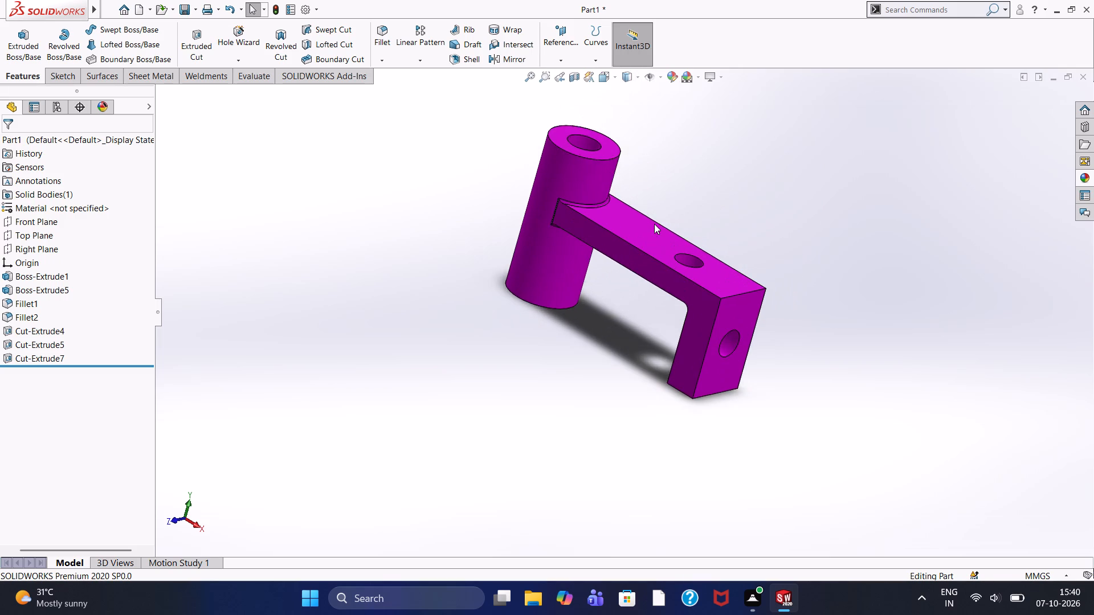
pyautogui.scroll(1, 654, 224)
pyautogui.scroll(-1, 654, 224)
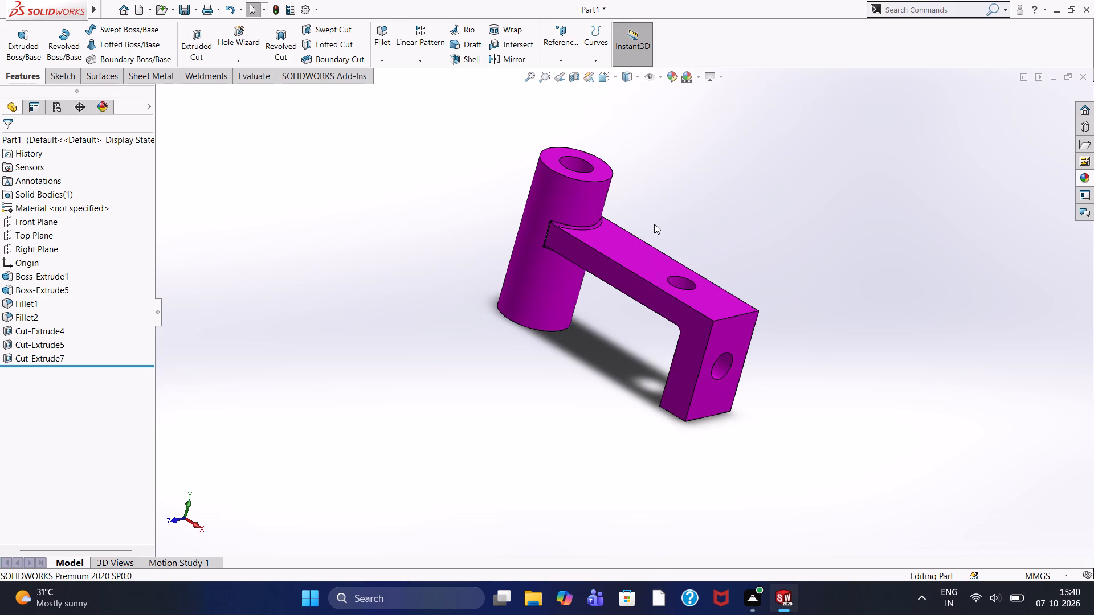
pyautogui.scroll(-1, 654, 224)
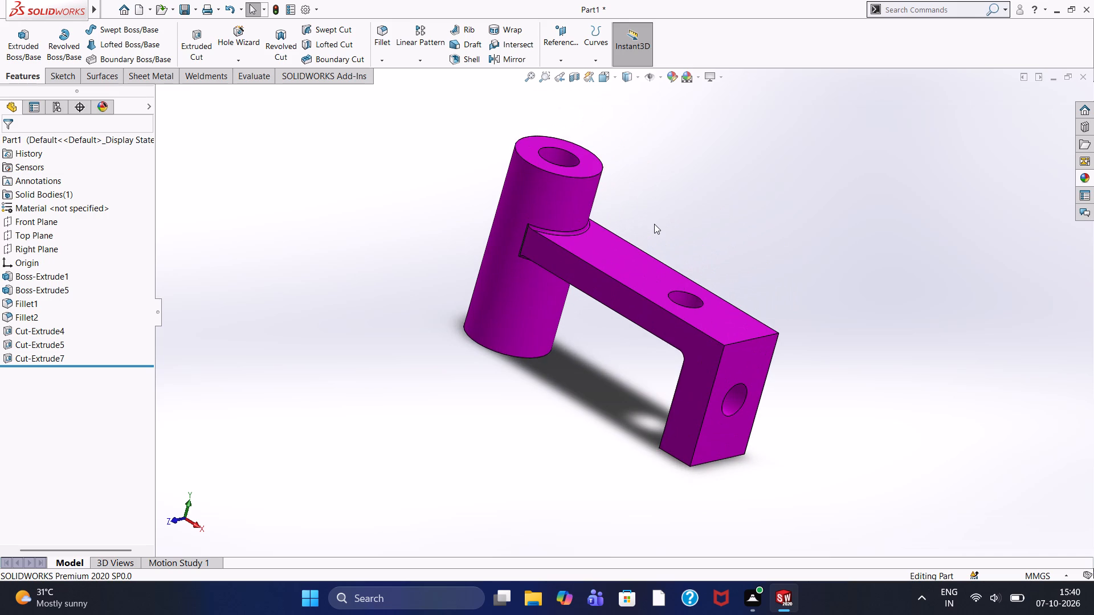
pyautogui.scroll(-2, 622, 366)
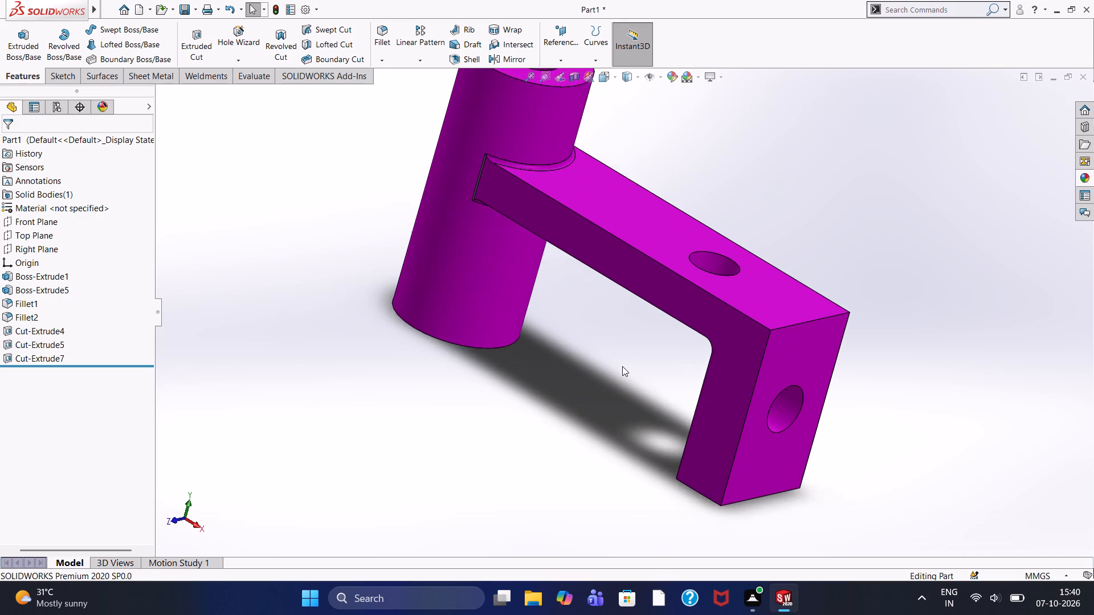
# Examine the bracket from several angles, checking the boss bore, the boss-to-arm junction and the arm and leg holes.
pyautogui.scroll(2, 618, 362)
pyautogui.moveTo(534, 290); pyautogui.dragTo(497, 250, button='middle')
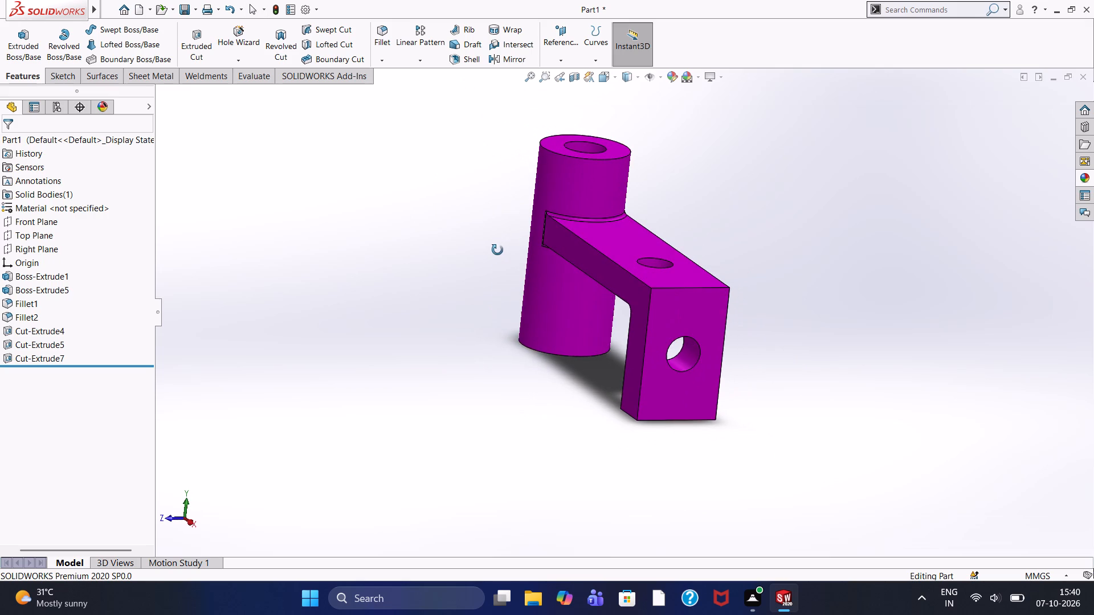
pyautogui.moveTo(497, 250); pyautogui.dragTo(528, 266, button='middle')
pyautogui.scroll(2, 541, 236)
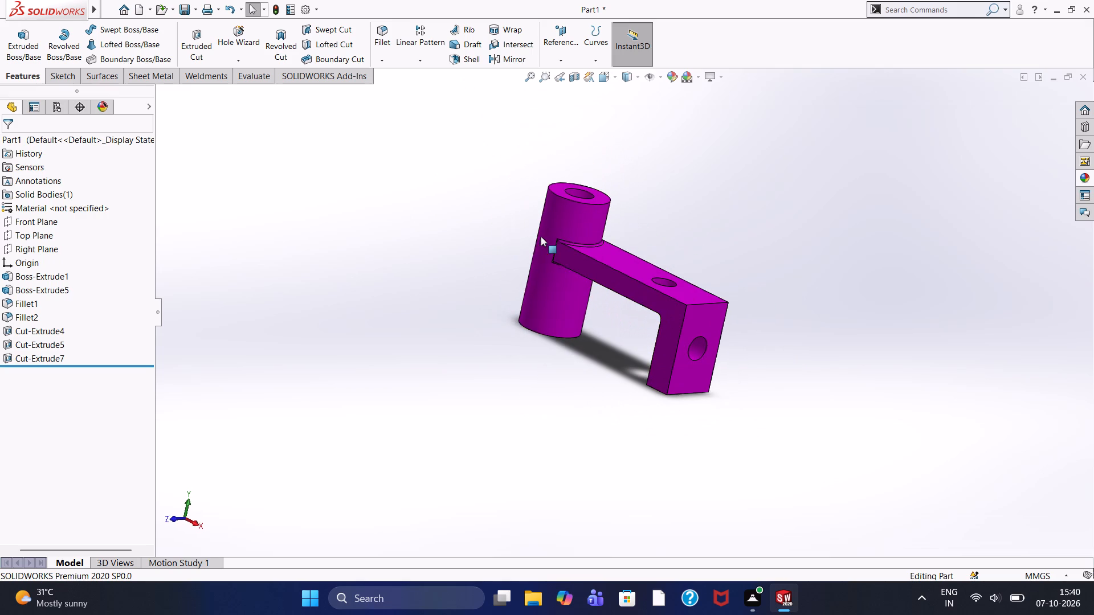
pyautogui.scroll(-6, 566, 266)
pyautogui.scroll(2, 575, 258)
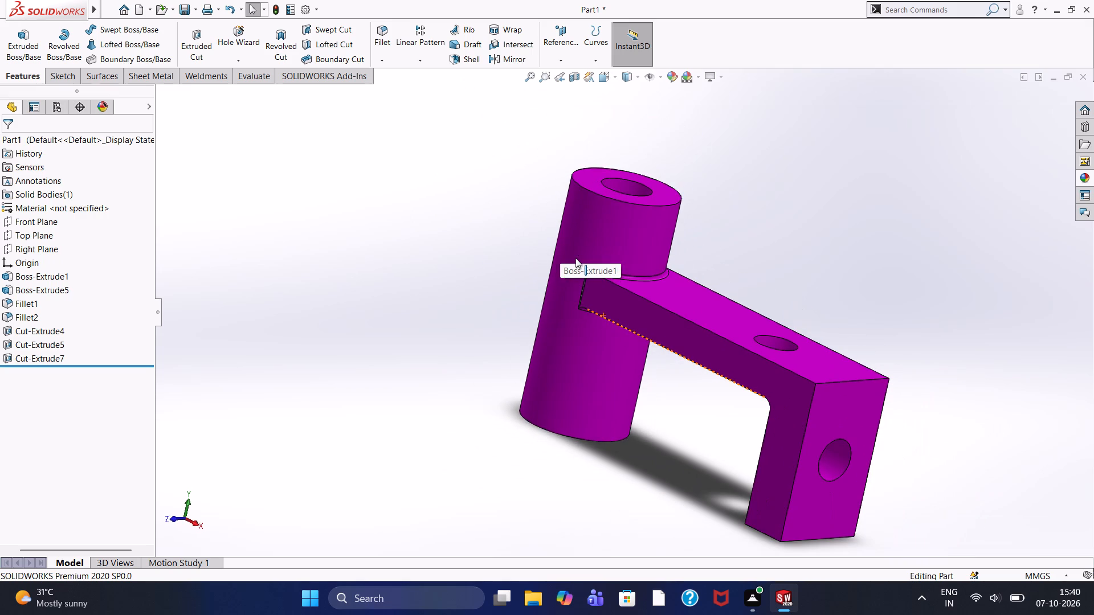
pyautogui.moveTo(504, 238); pyautogui.dragTo(526, 279, button='middle')
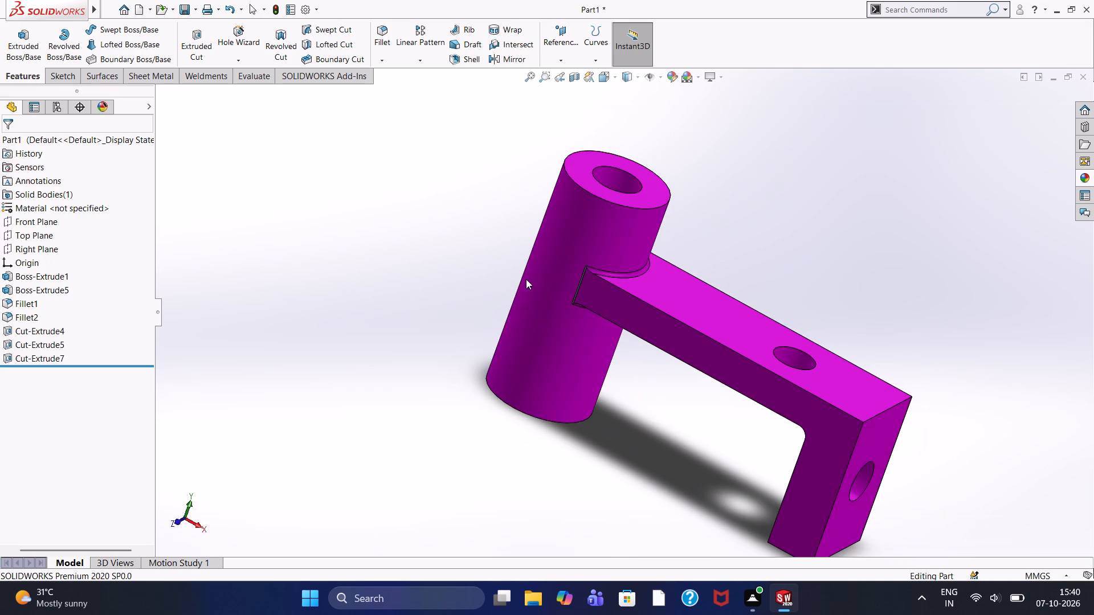
pyautogui.scroll(2, 523, 277)
pyautogui.moveTo(520, 288); pyautogui.dragTo(485, 243, button='middle')
pyautogui.scroll(1, 520, 288)
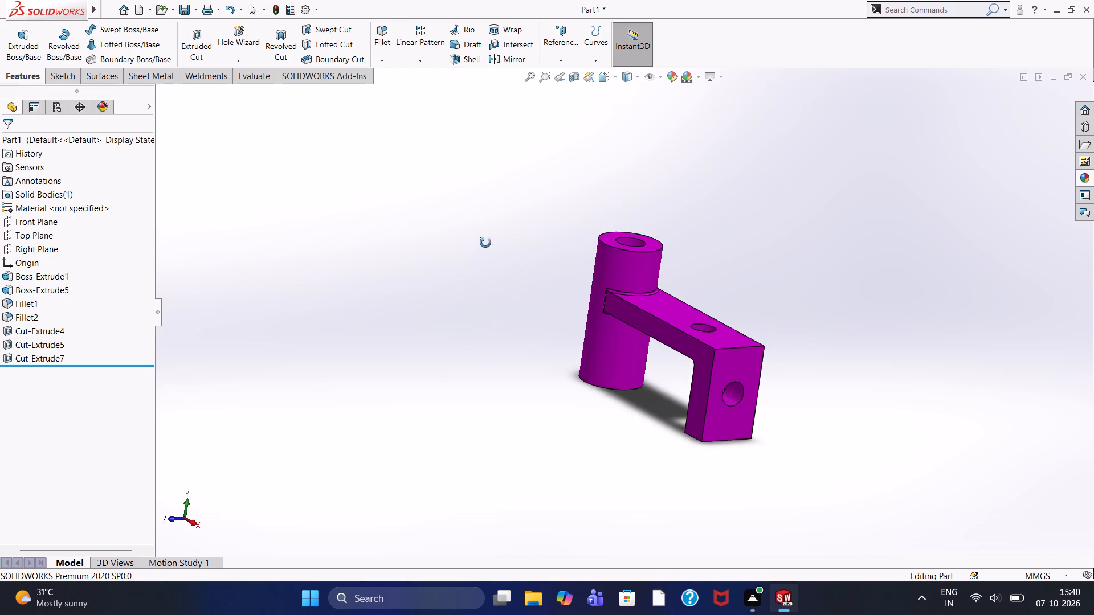
pyautogui.moveTo(485, 243); pyautogui.dragTo(488, 241, button='middle')
pyautogui.scroll(-5, 574, 310)
pyautogui.scroll(1, 597, 315)
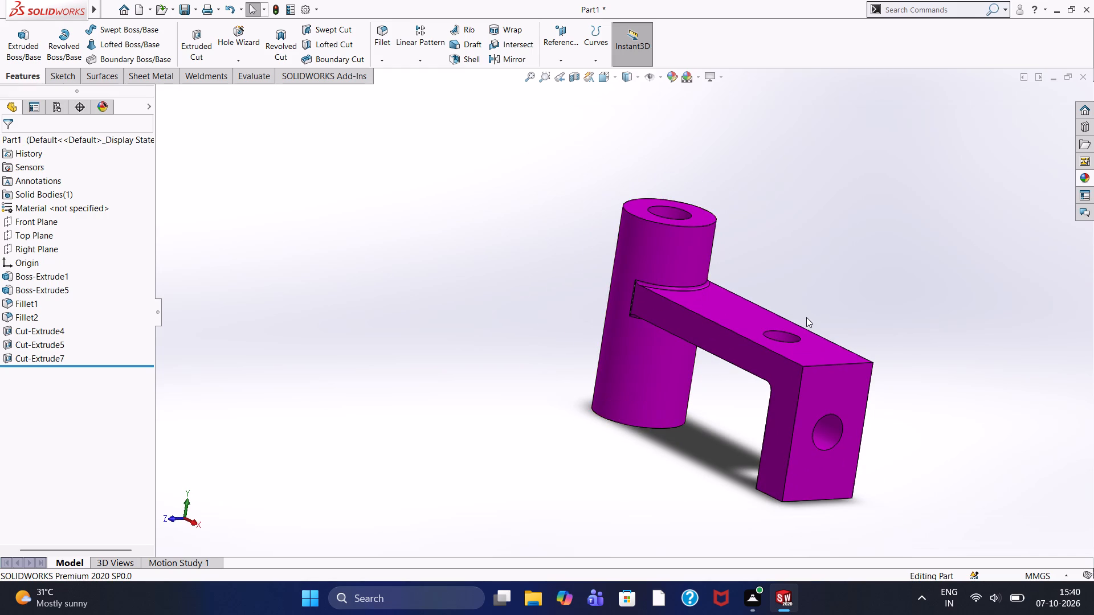
# Delete the fillet feature around the junction where the arm meets the cylindrical boss.
pyautogui.scroll(-4, 683, 269)
pyautogui.scroll(-1, 664, 314)
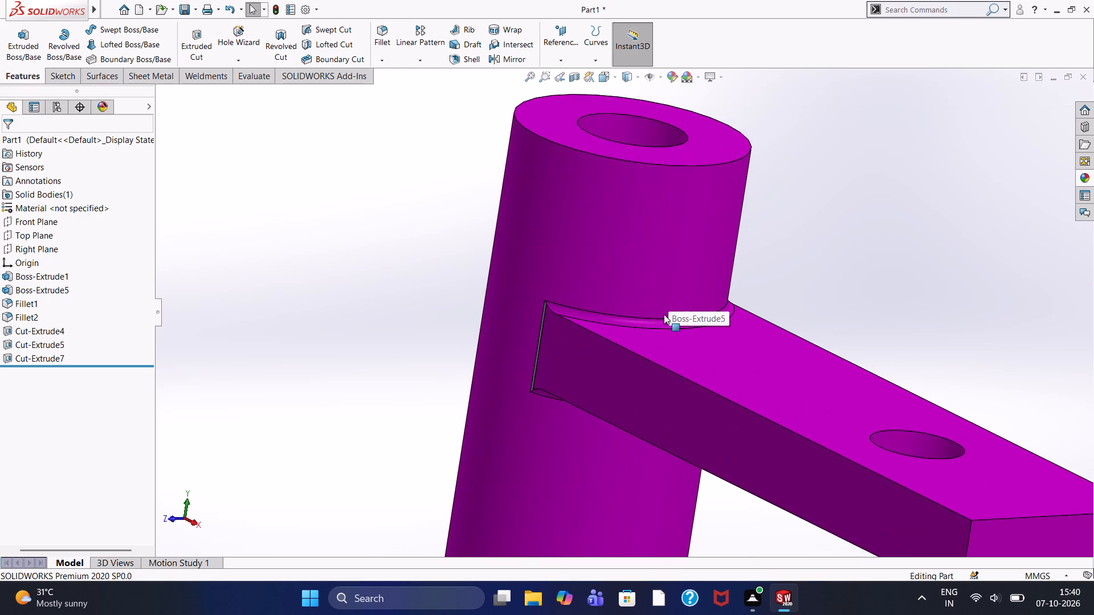
pyautogui.scroll(-2, 664, 314)
pyautogui.rightClick(656, 323)
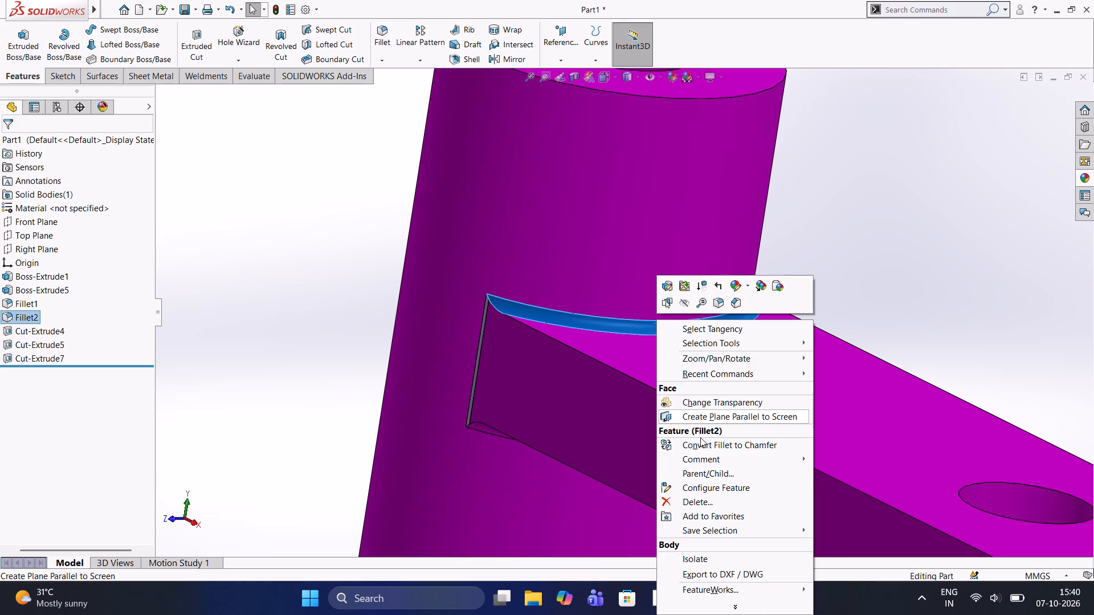
pyautogui.click(699, 505)
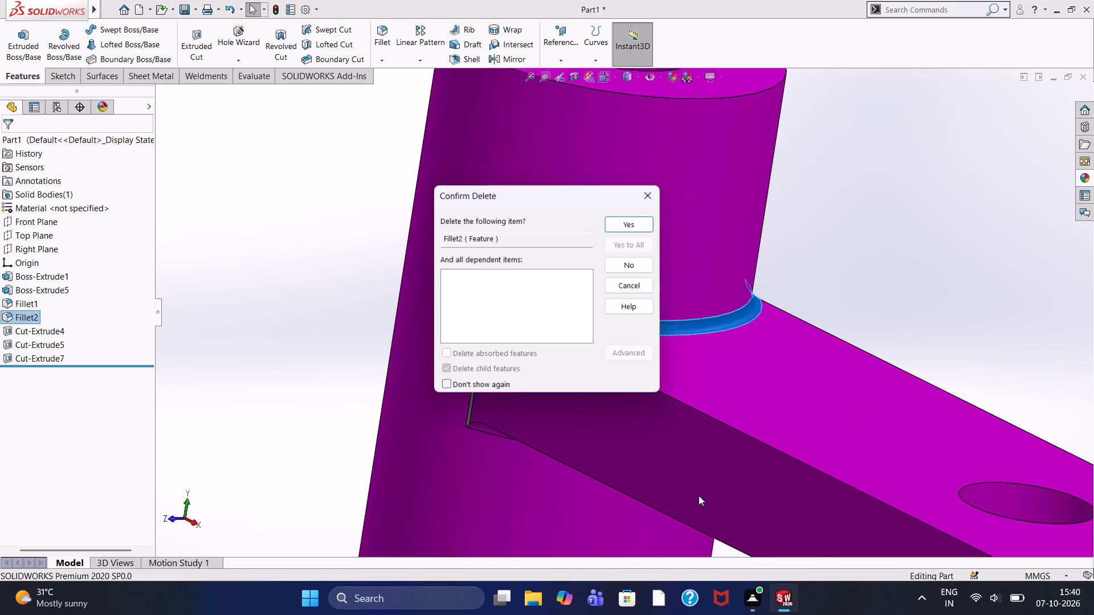
pyautogui.click(625, 227)
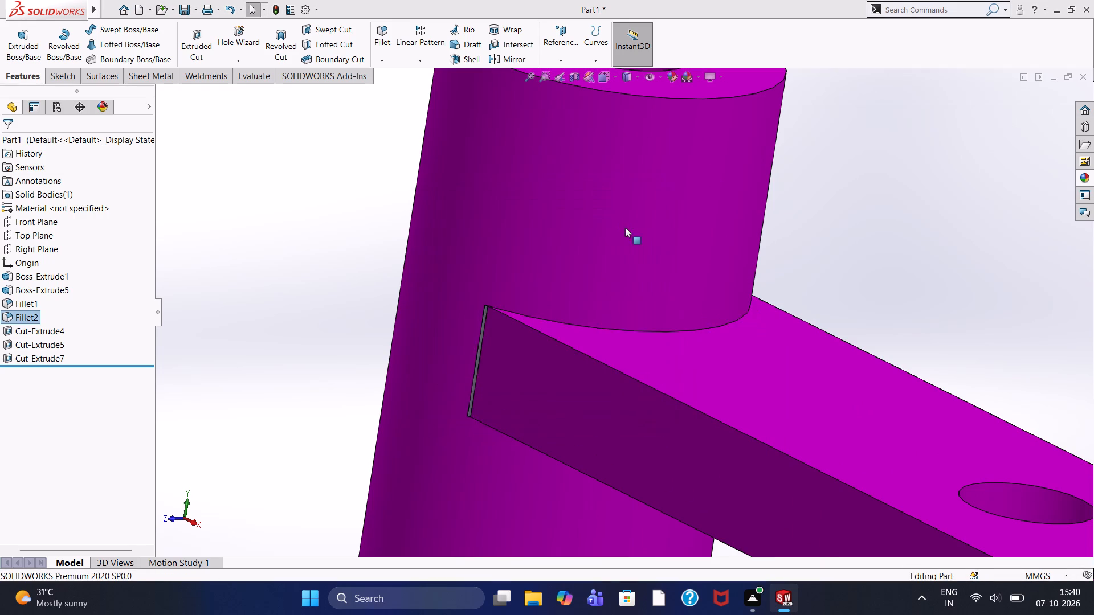
# Examine closely the boss-to-arm junction, including its curved top edge and the narrow strip at the arm's end.
pyautogui.scroll(2, 645, 377)
pyautogui.scroll(-2, 504, 351)
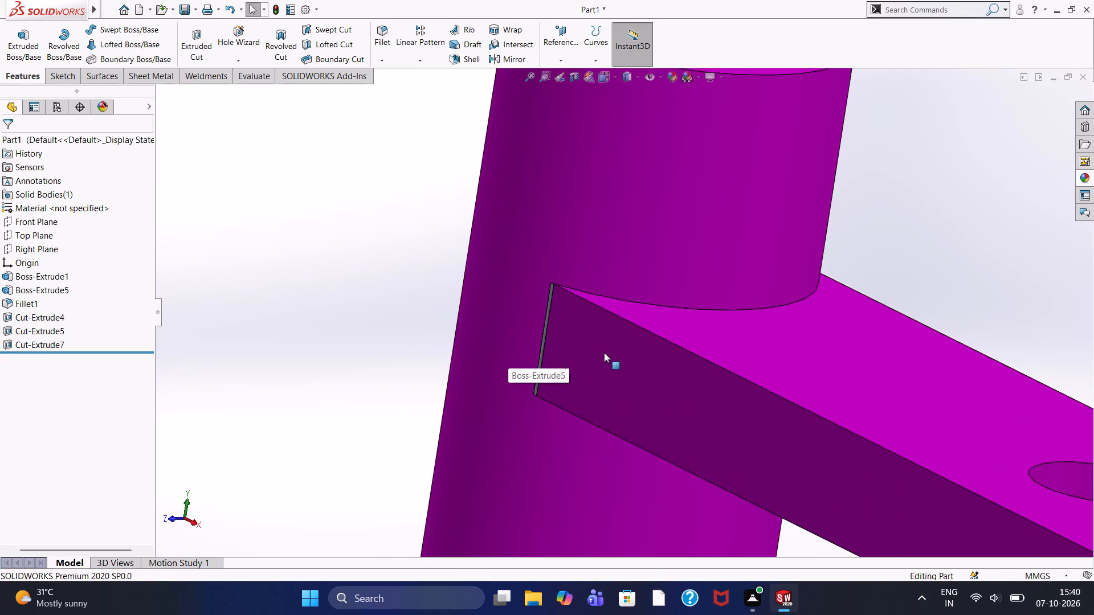
pyautogui.scroll(-5, 604, 352)
pyautogui.scroll(5, 519, 338)
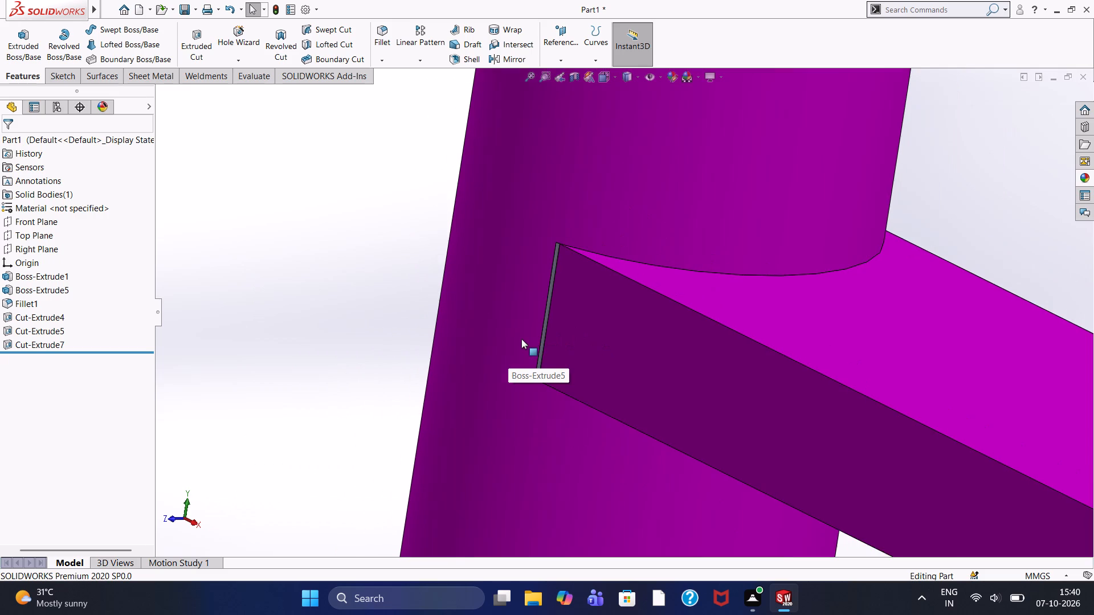
pyautogui.scroll(2, 534, 339)
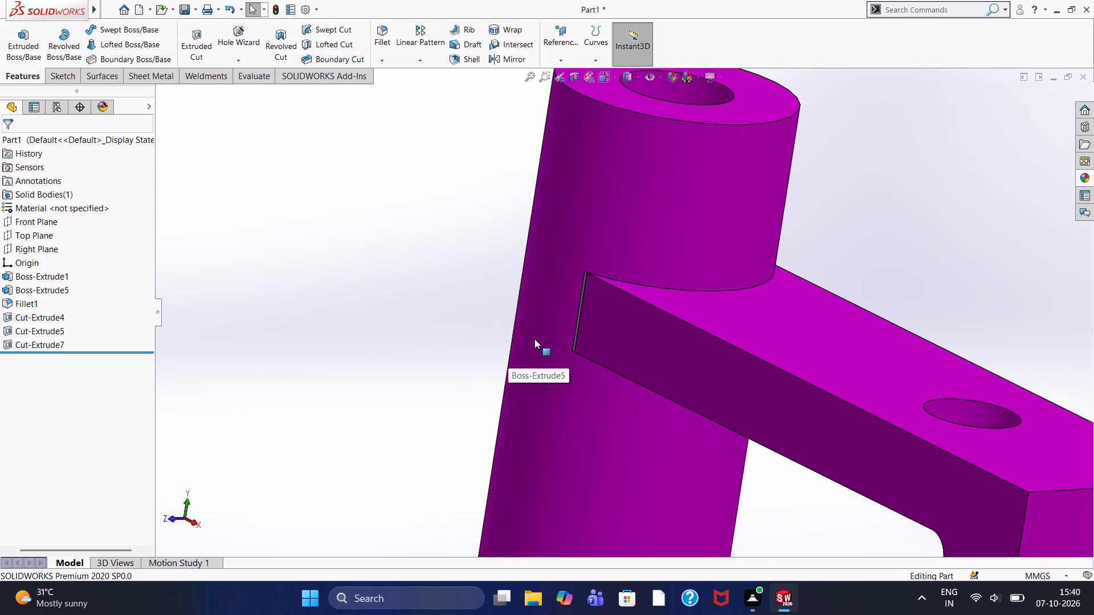
pyautogui.click(426, 234)
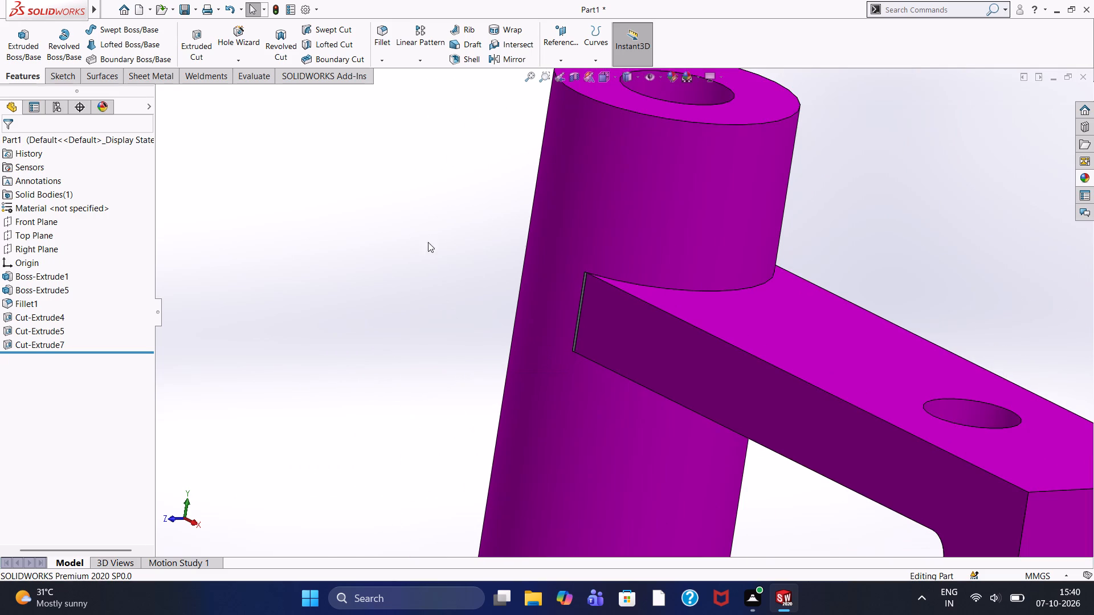
# Review the whole bracket from above and slightly below, including the boss, arm, inner corner and leg hole.
pyautogui.scroll(4, 654, 232)
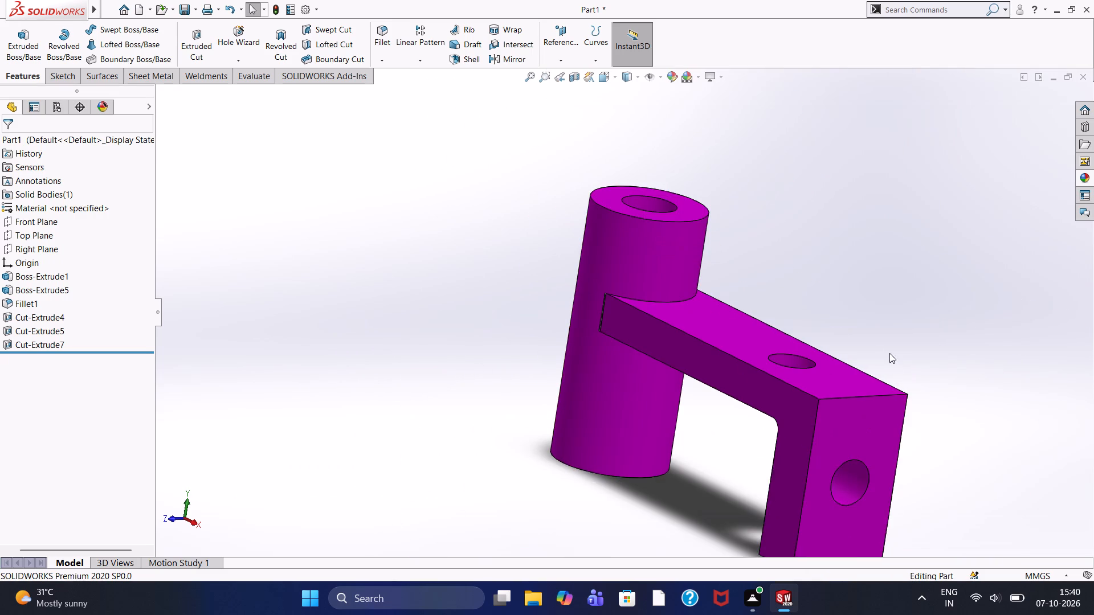
pyautogui.scroll(1, 881, 341)
pyautogui.moveTo(873, 331); pyautogui.dragTo(890, 281, button='middle')
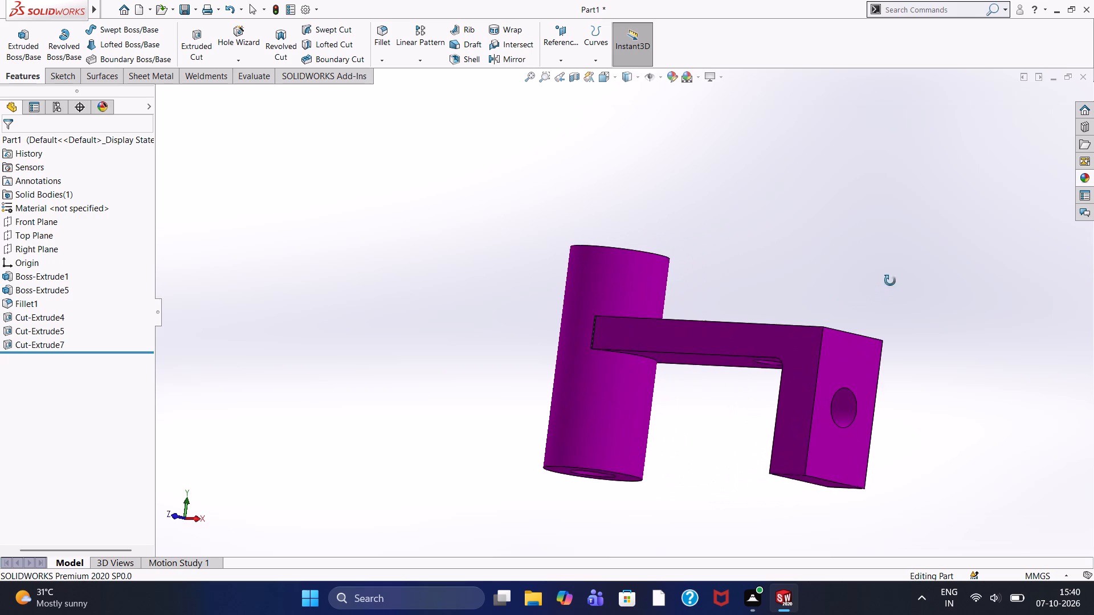
pyautogui.moveTo(890, 281); pyautogui.dragTo(896, 306, button='middle')
pyautogui.scroll(1, 797, 330)
pyautogui.scroll(2, 732, 322)
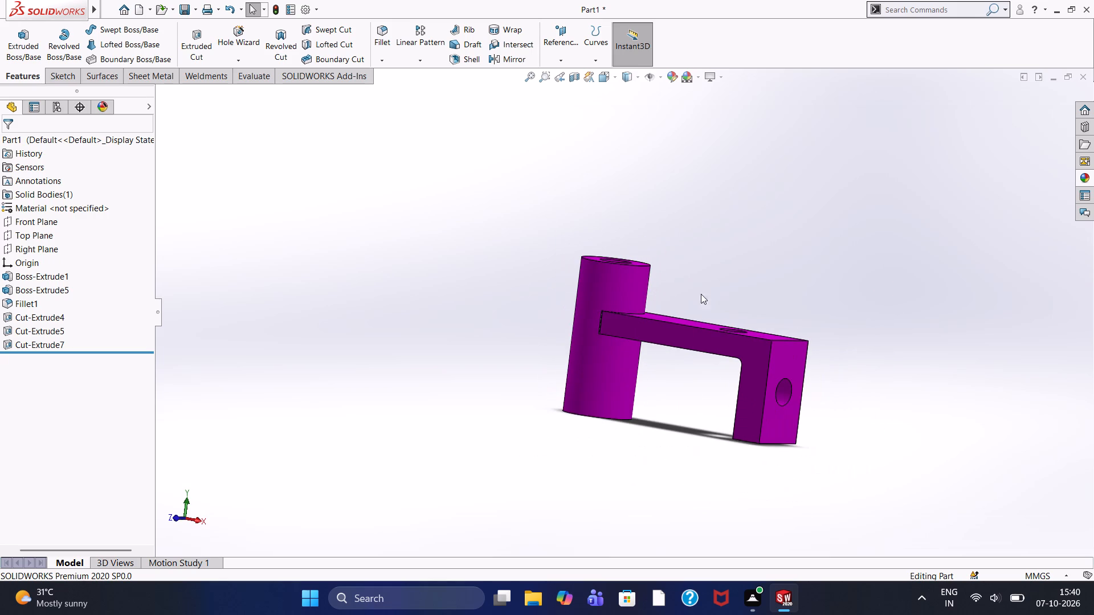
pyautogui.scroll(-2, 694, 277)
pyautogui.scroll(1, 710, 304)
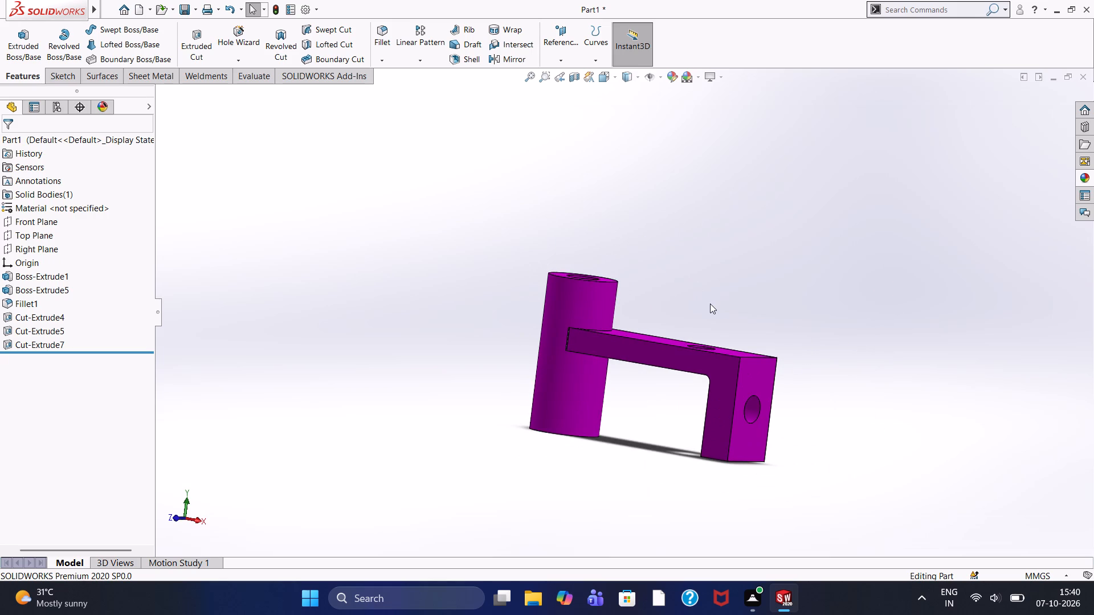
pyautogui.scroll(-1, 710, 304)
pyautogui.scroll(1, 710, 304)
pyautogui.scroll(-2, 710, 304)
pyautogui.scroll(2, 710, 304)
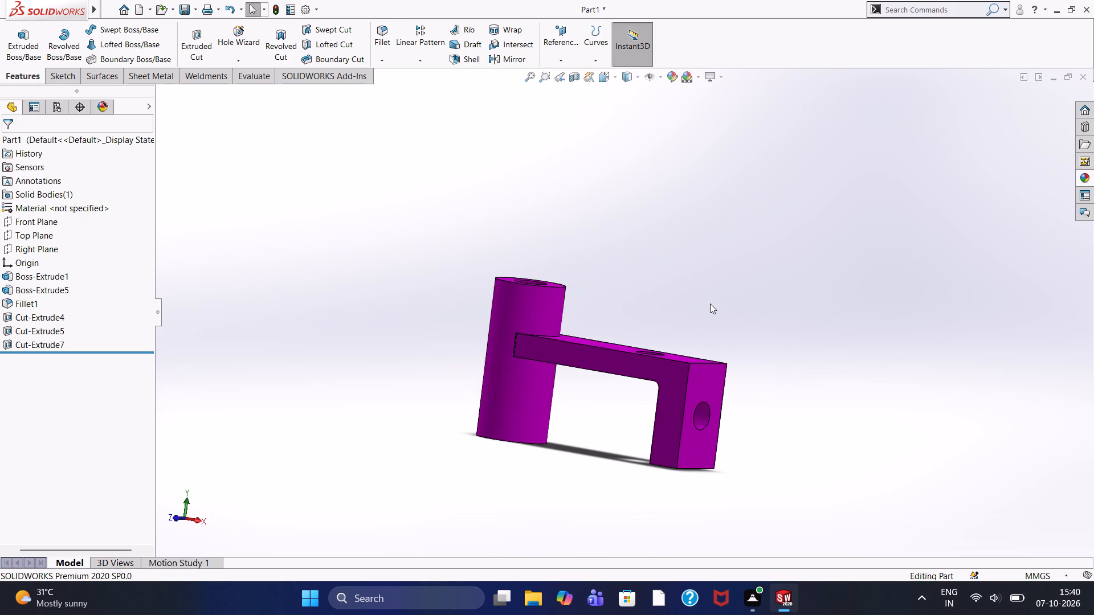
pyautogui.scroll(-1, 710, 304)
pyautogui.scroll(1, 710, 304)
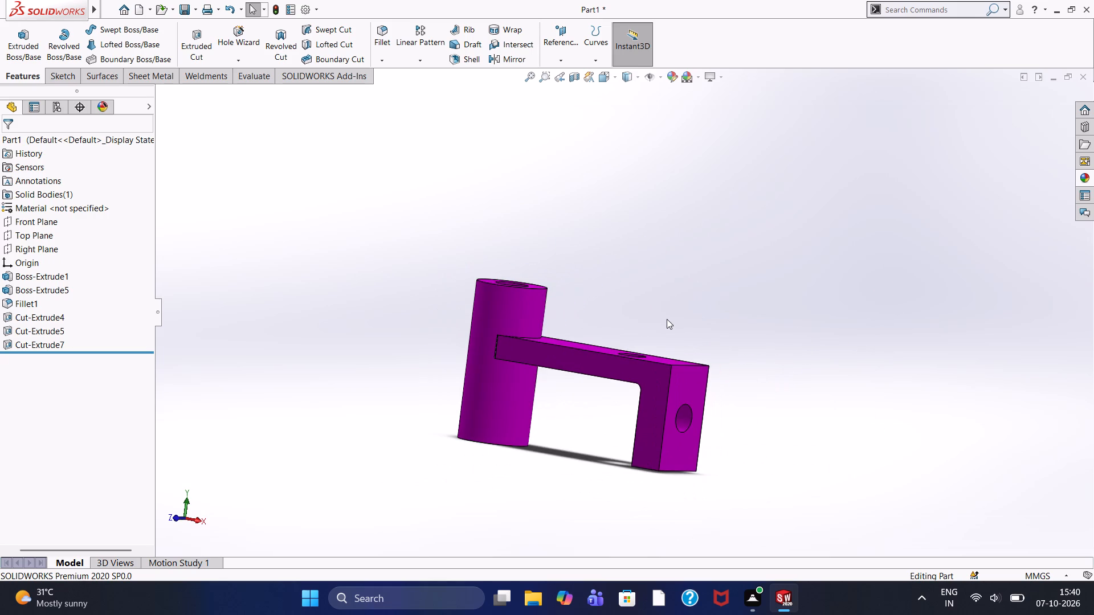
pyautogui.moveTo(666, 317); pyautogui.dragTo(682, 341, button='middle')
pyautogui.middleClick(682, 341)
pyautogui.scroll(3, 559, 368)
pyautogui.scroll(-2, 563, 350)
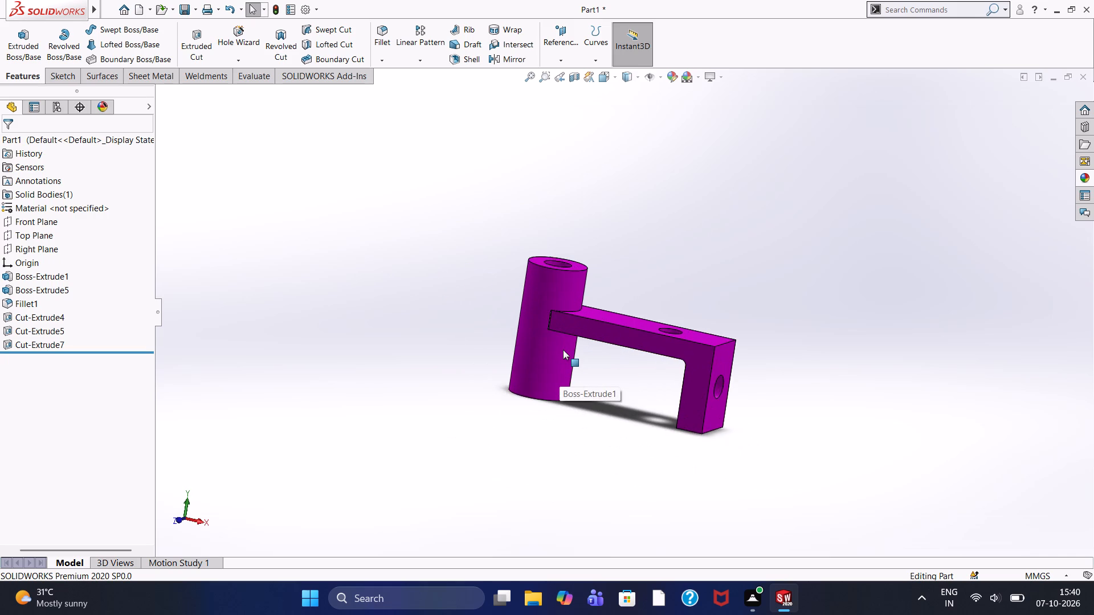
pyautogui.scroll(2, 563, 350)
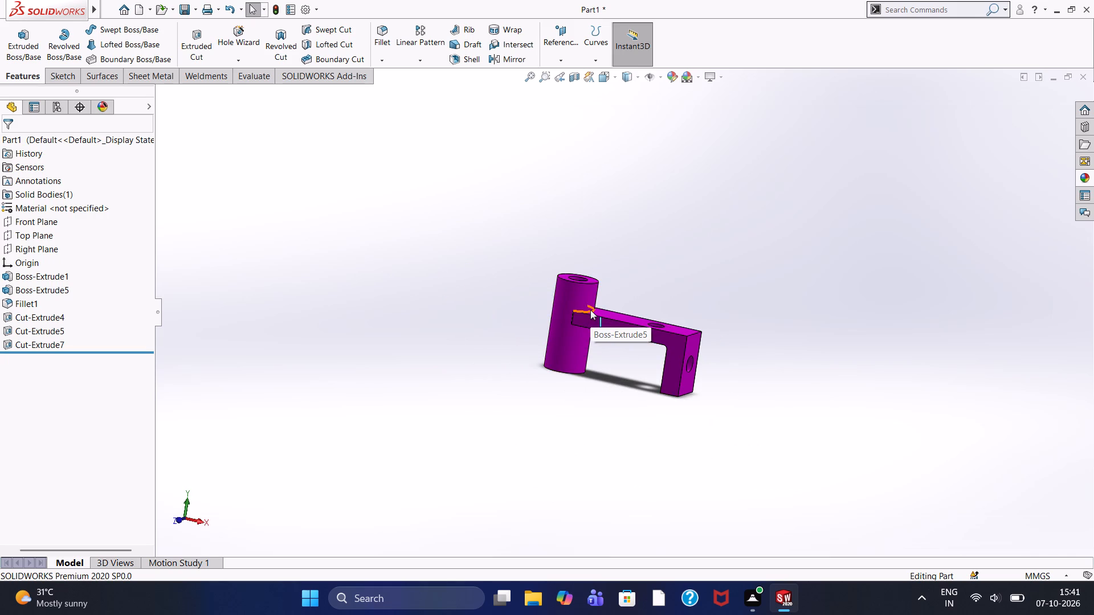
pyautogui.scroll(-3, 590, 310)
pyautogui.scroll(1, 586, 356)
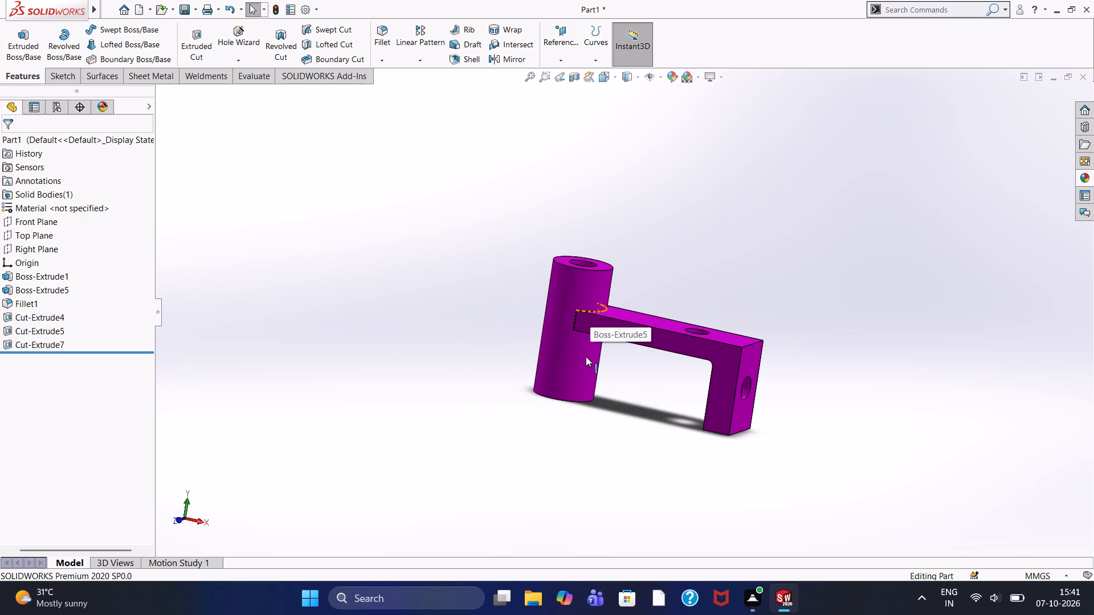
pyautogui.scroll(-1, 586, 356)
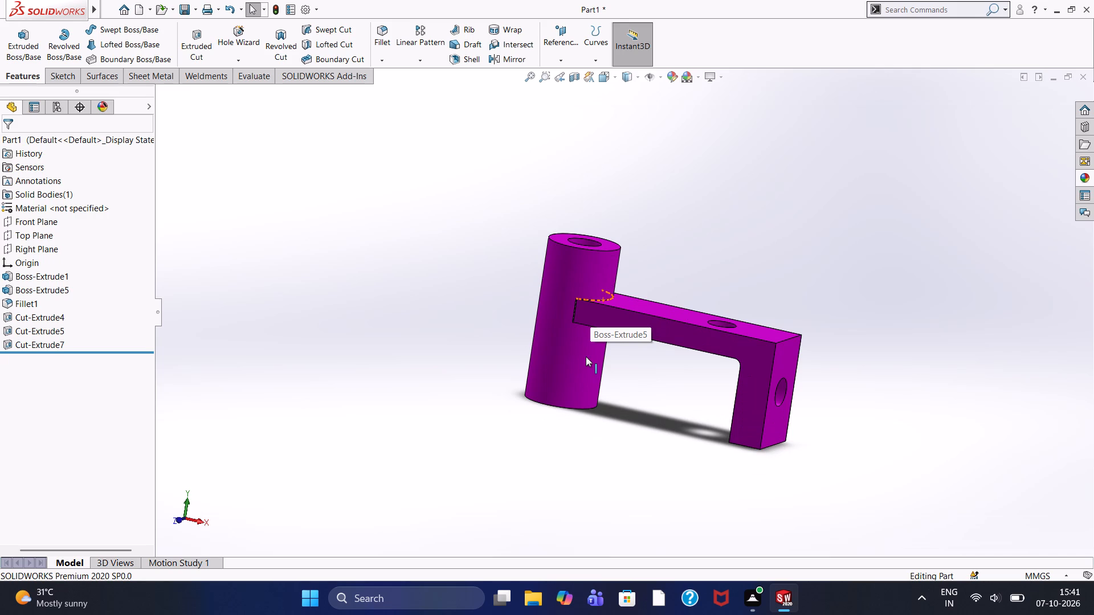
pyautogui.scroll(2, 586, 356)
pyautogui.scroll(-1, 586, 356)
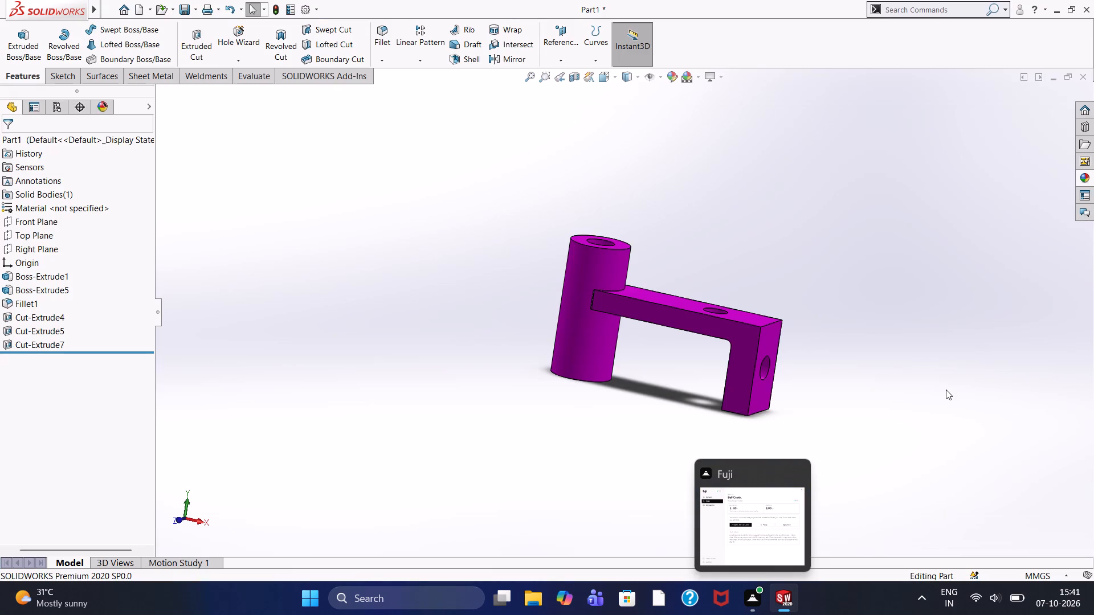
# Save the part to the Desktop as a SOLIDWORKS Part file named Bell Crank.
pyautogui.hotkey('ctrl', 's')
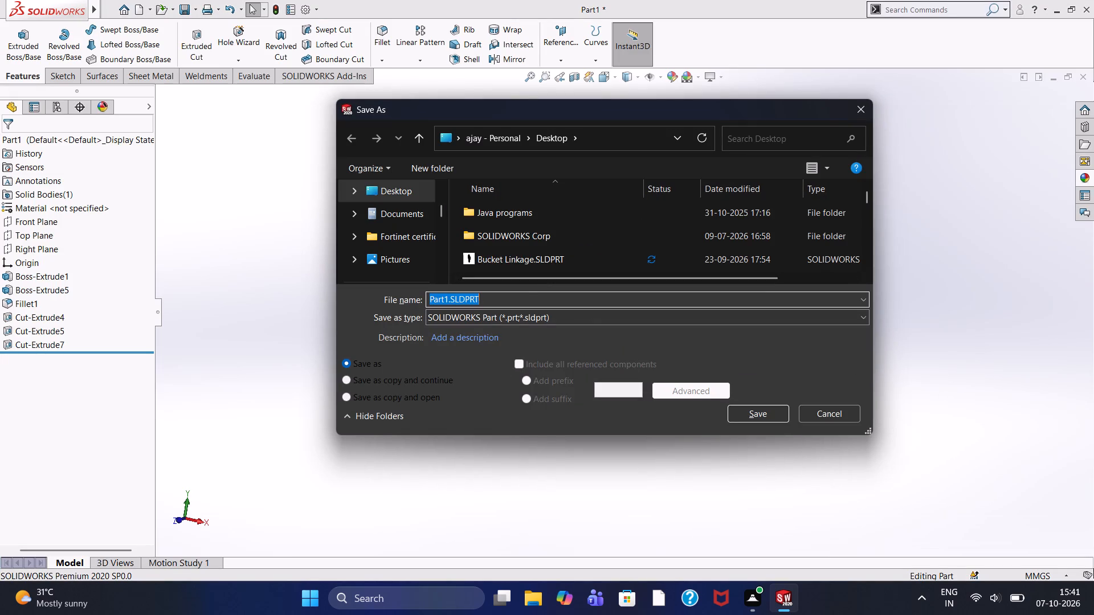
pyautogui.moveTo(447, 300); pyautogui.dragTo(364, 304)
pyautogui.press('BackSpace')
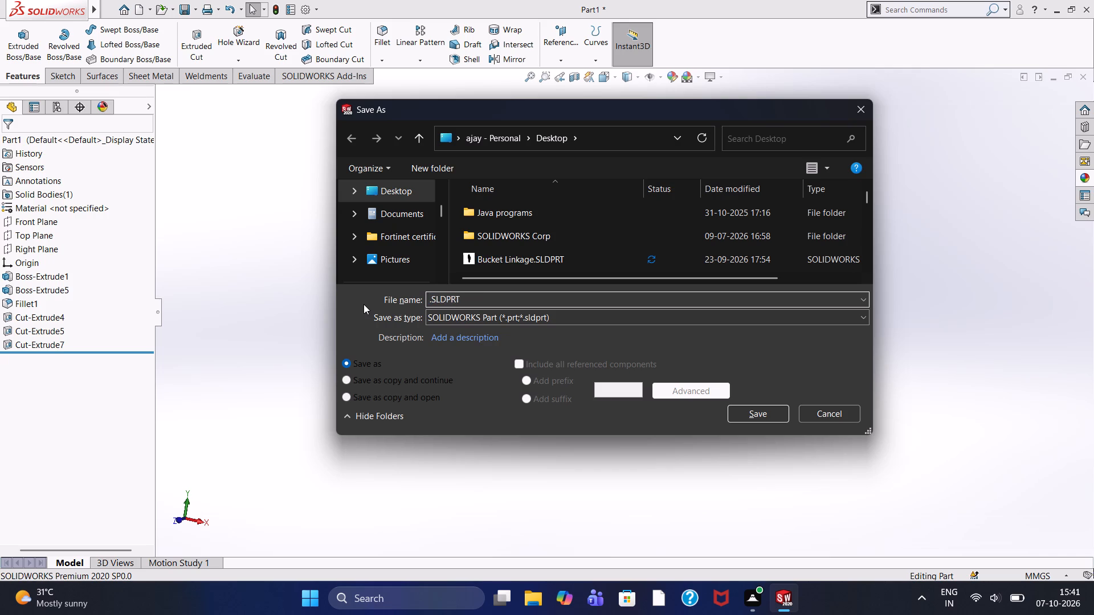
pyautogui.hotkey('ctrl', 'v')
pyautogui.click(774, 409)
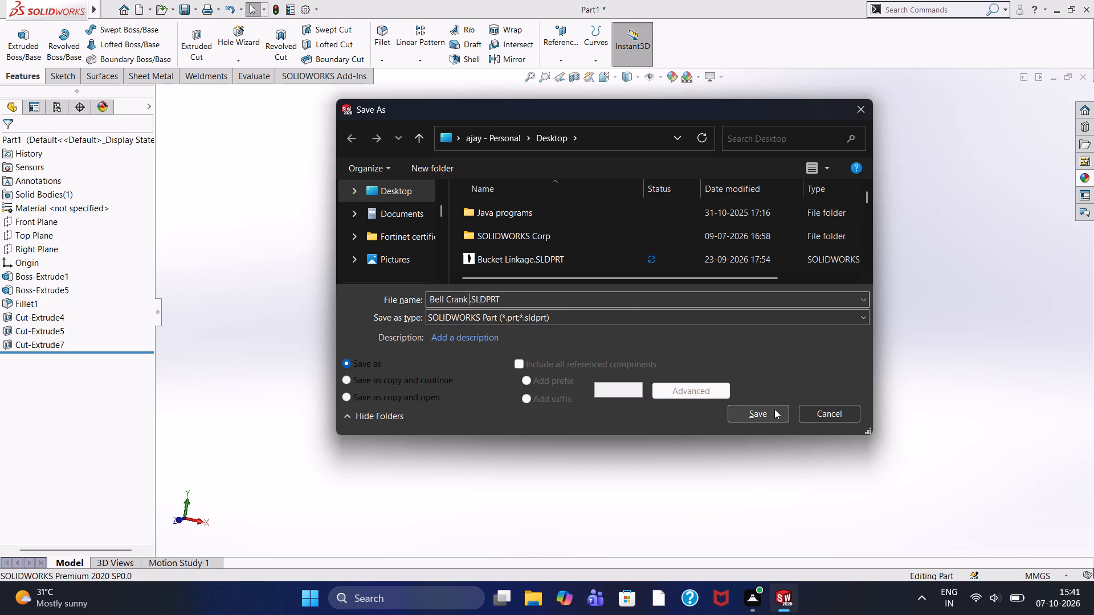